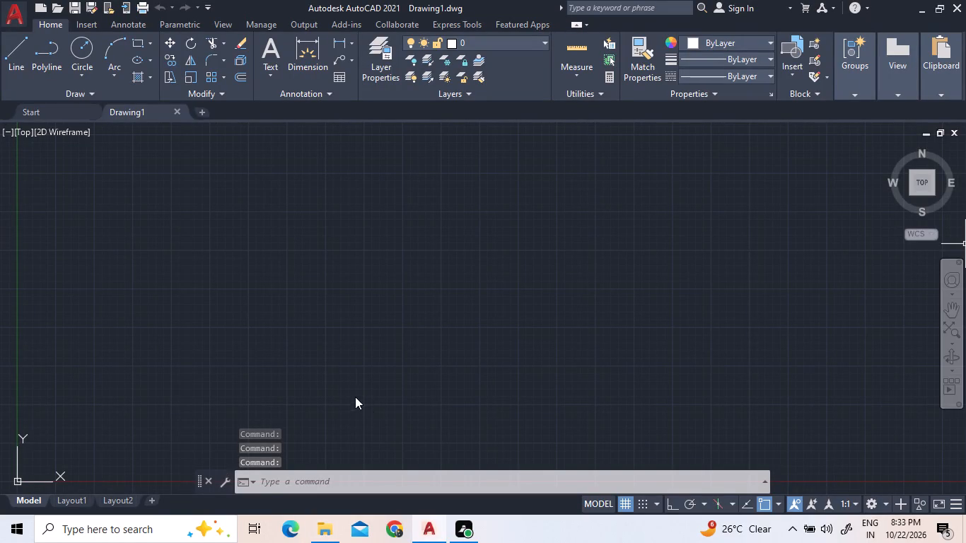
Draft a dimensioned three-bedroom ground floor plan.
Turn on command log recording with LOGFILEON.
left_click(270, 481)
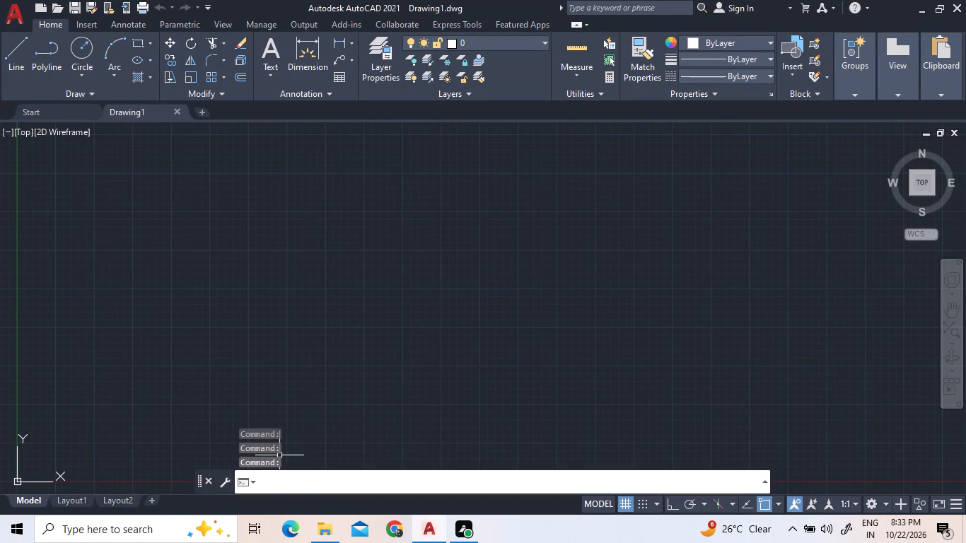
type("log")
key("Return")
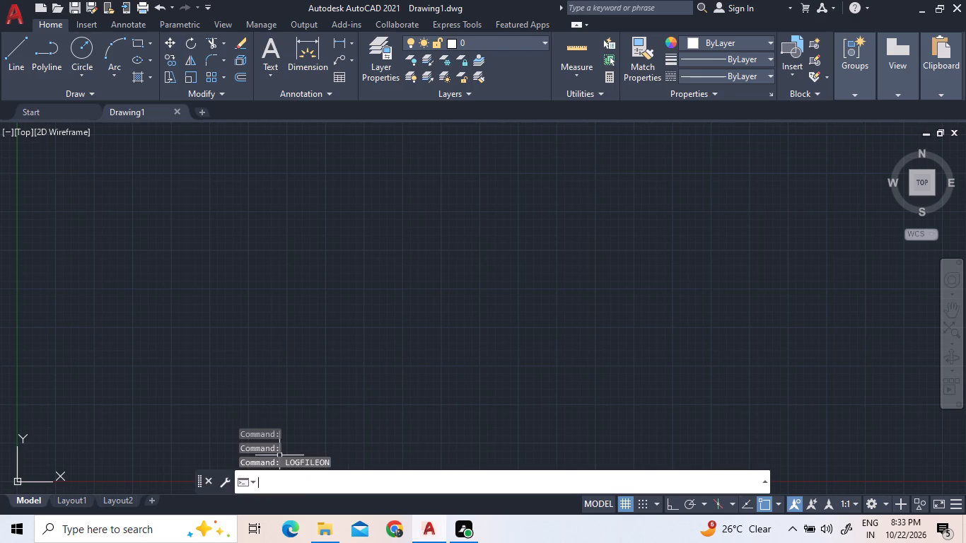
type("log")
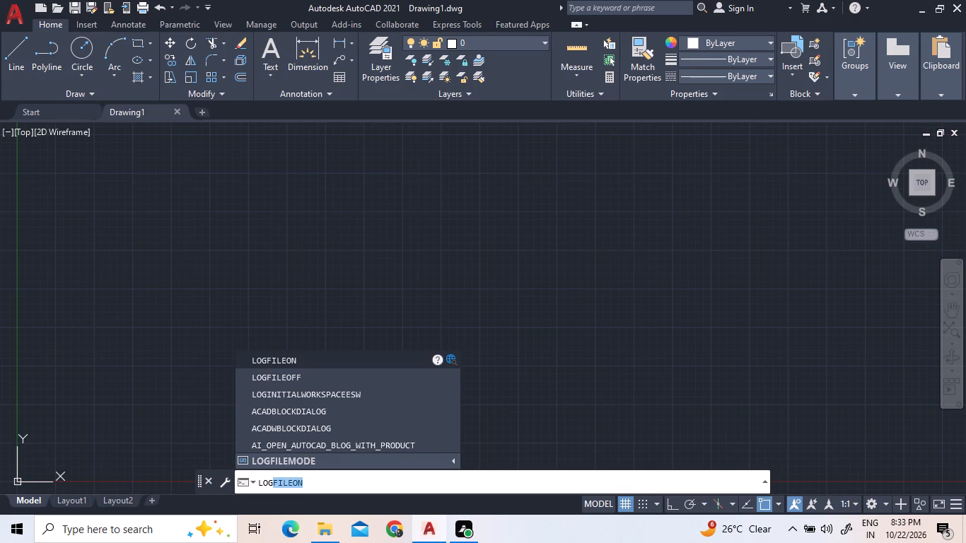
key("Return")
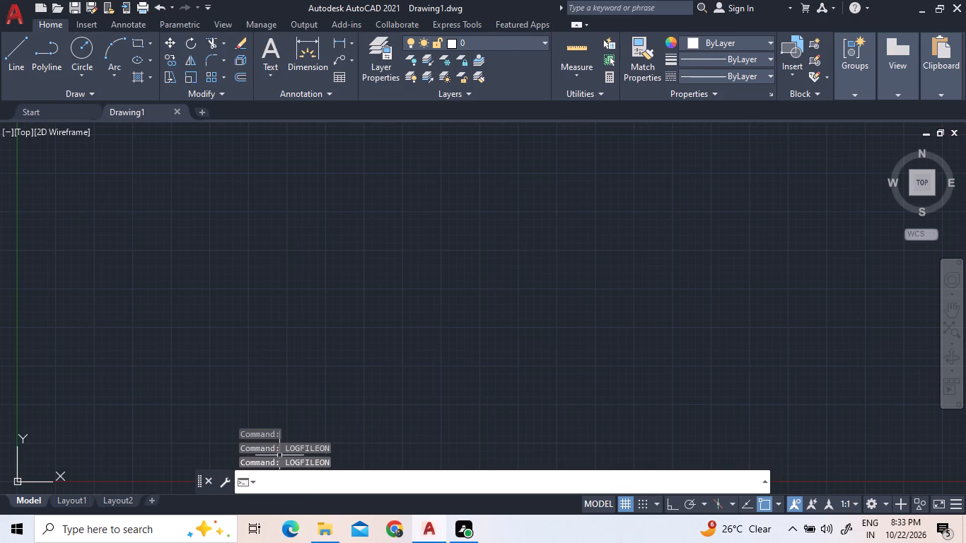
Configure the drawing units to millimeters with a length precision of one decimal place (0.0).
type("un")
key("Return")
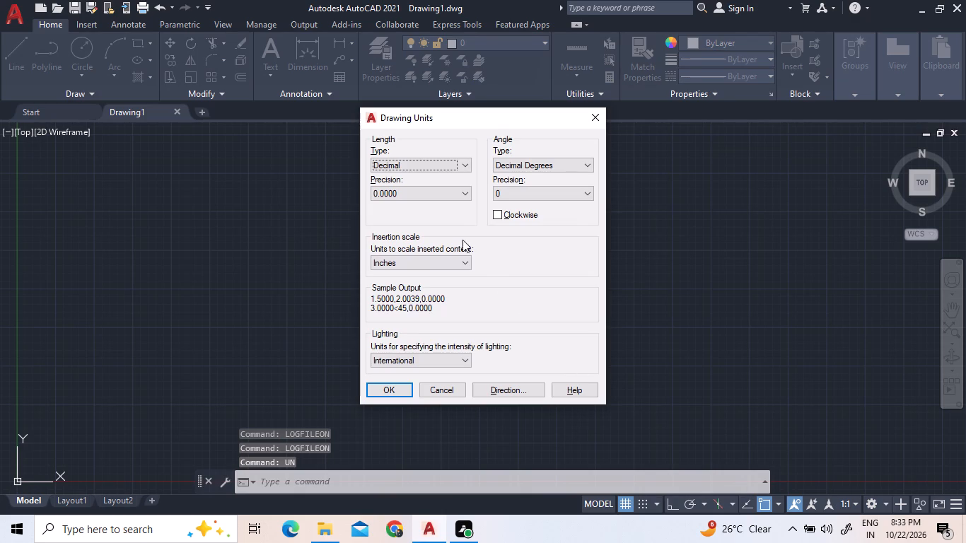
left_click(420, 259)
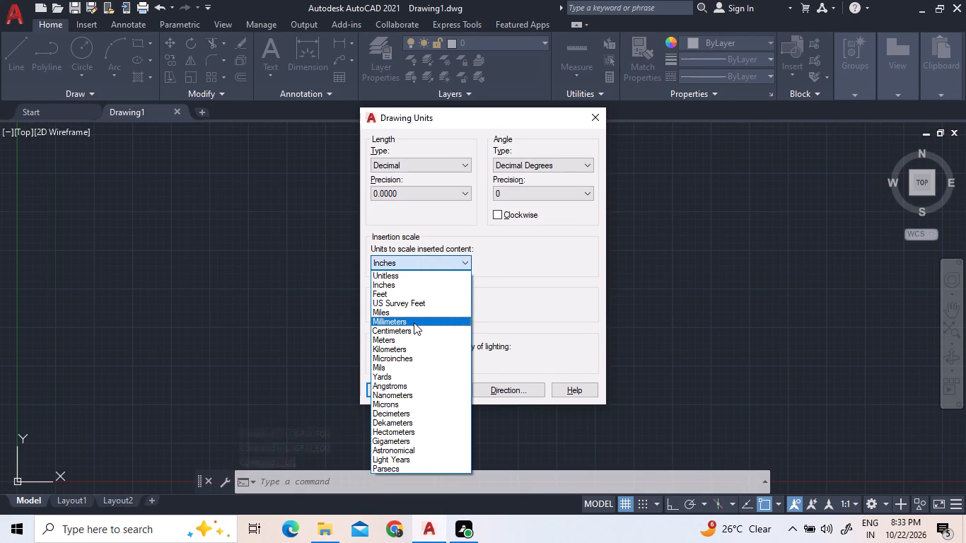
left_click(414, 322)
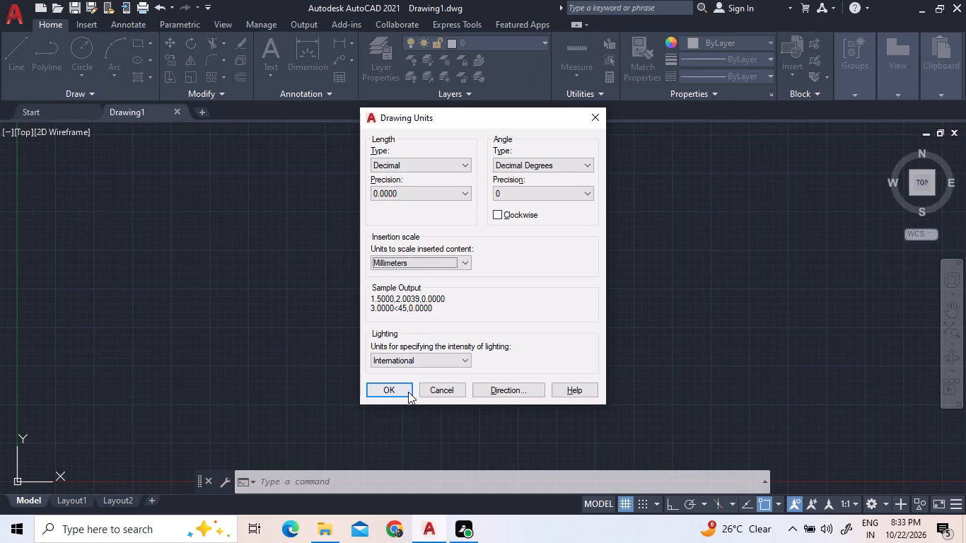
left_click(446, 200)
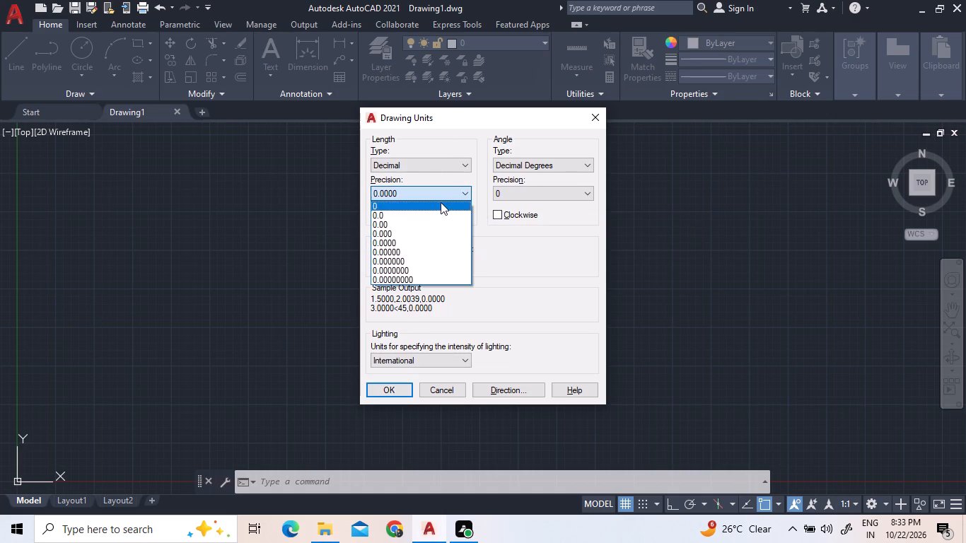
left_click(441, 202)
left_click(441, 199)
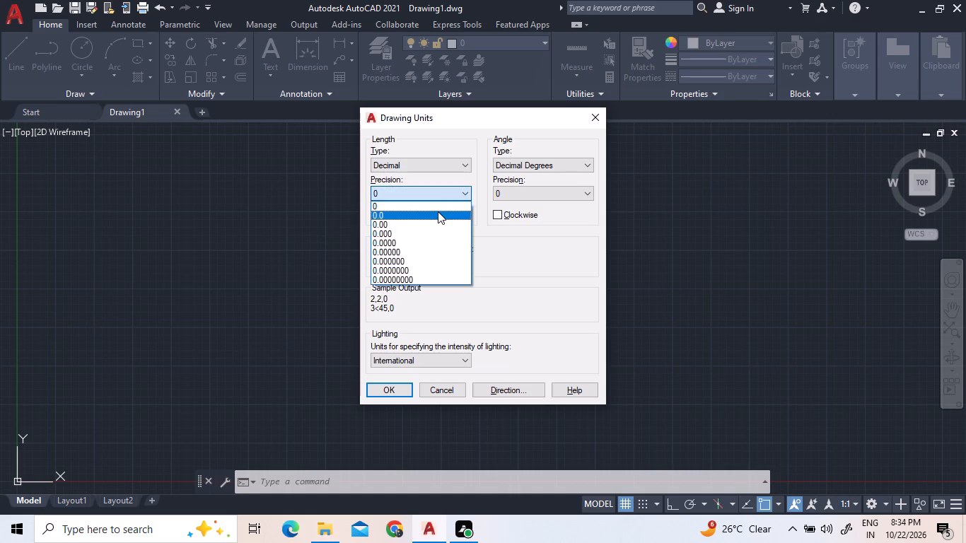
left_click(438, 211)
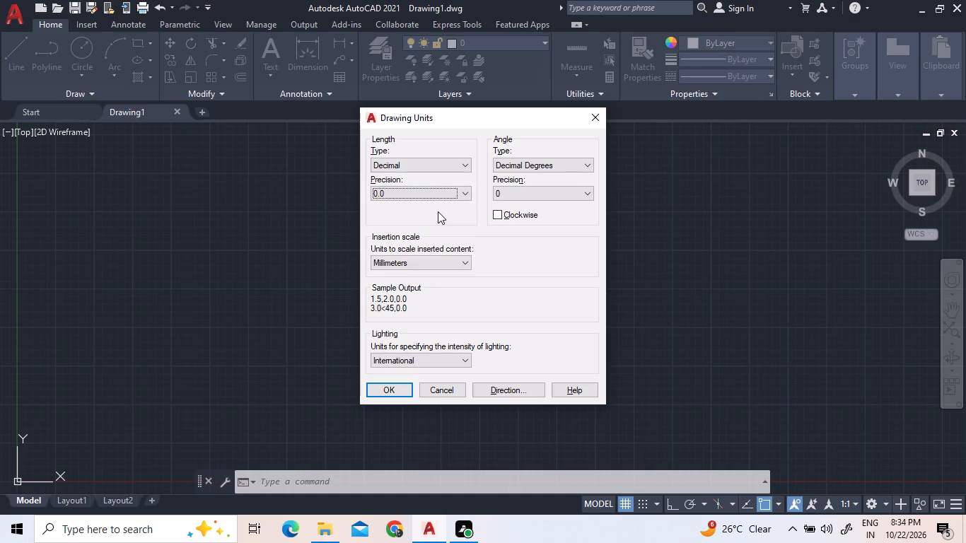
left_click(382, 383)
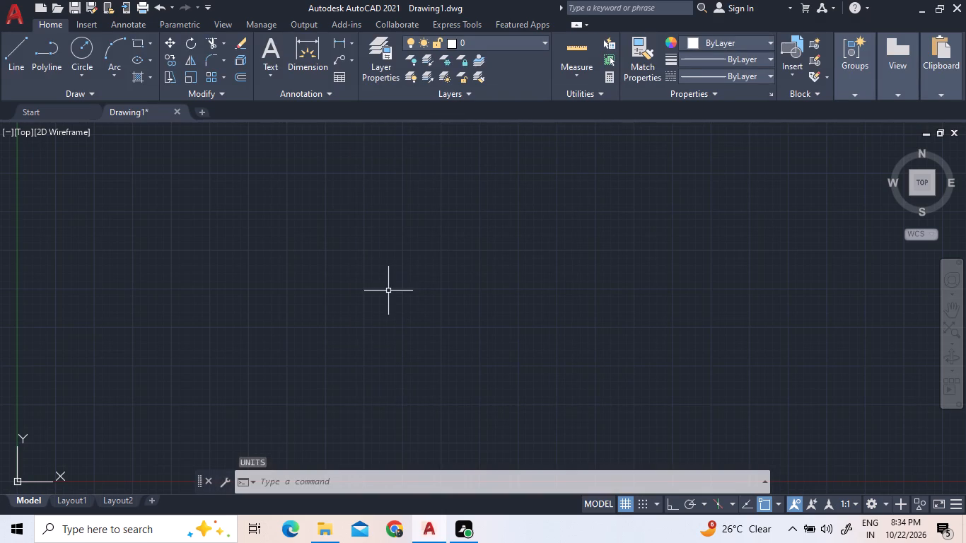
Modify the Standard dimension style so its linear primary units use 0.0 precision.
type("dims")
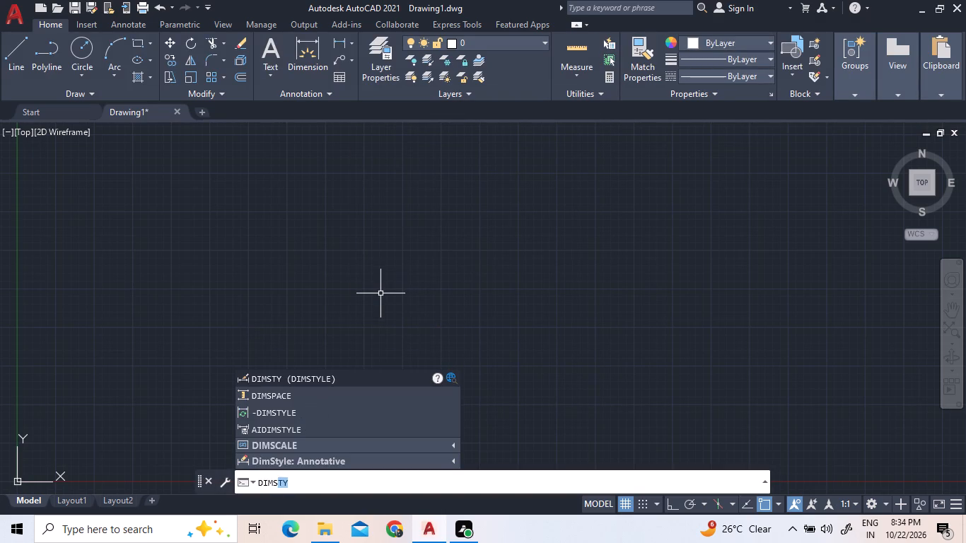
left_click(377, 379)
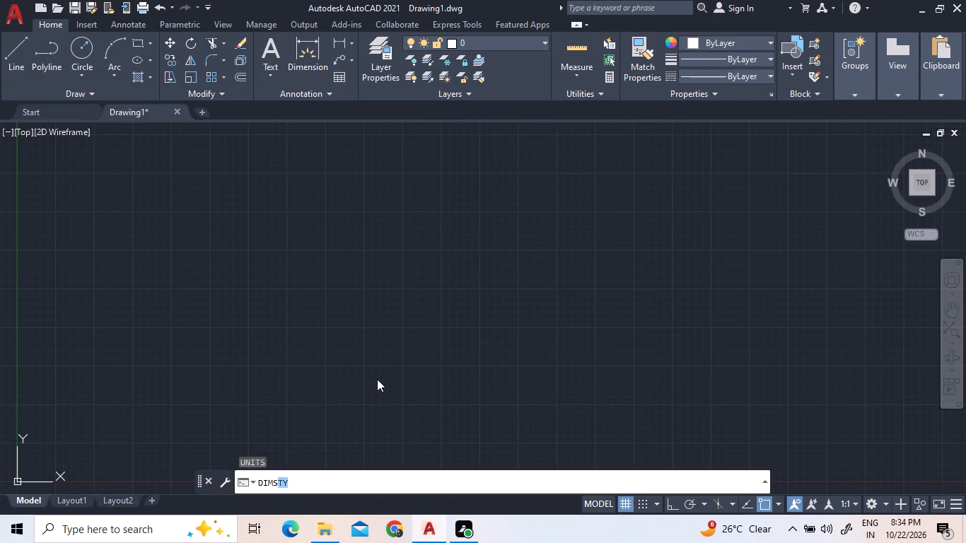
left_click(618, 233)
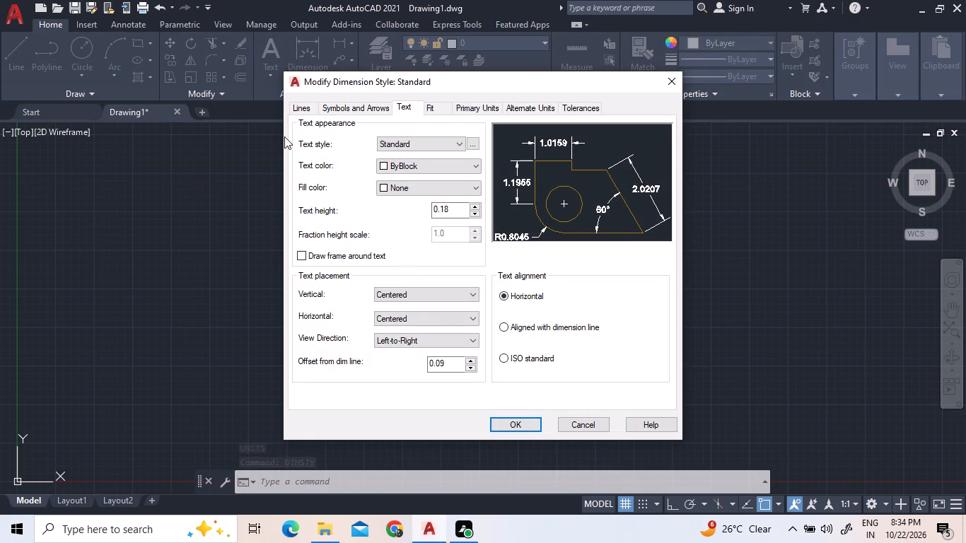
left_click(456, 110)
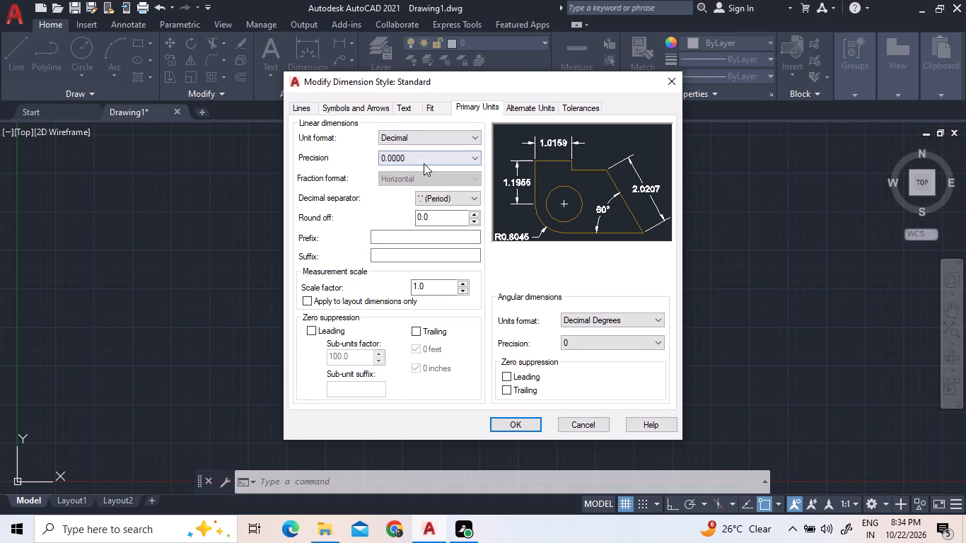
left_click(424, 163)
left_click(424, 180)
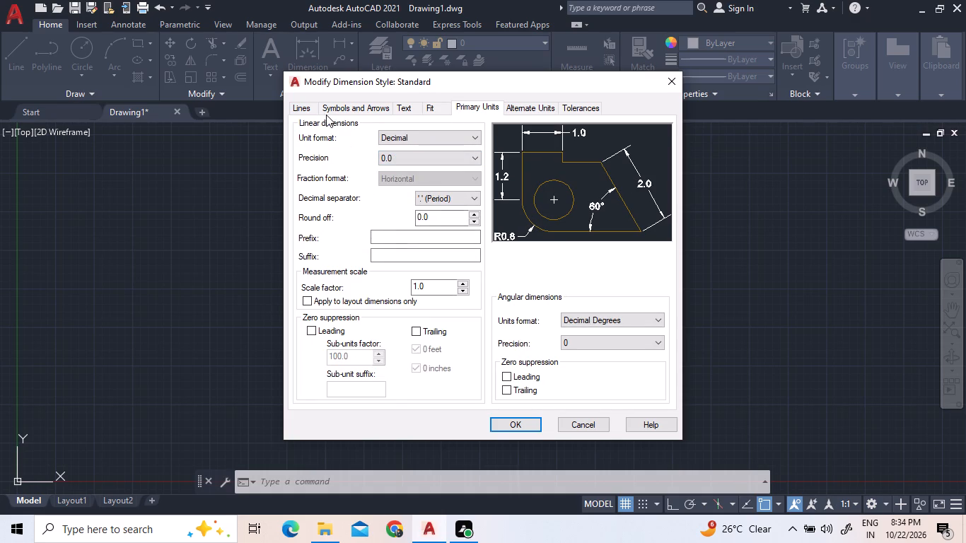
left_click(305, 105)
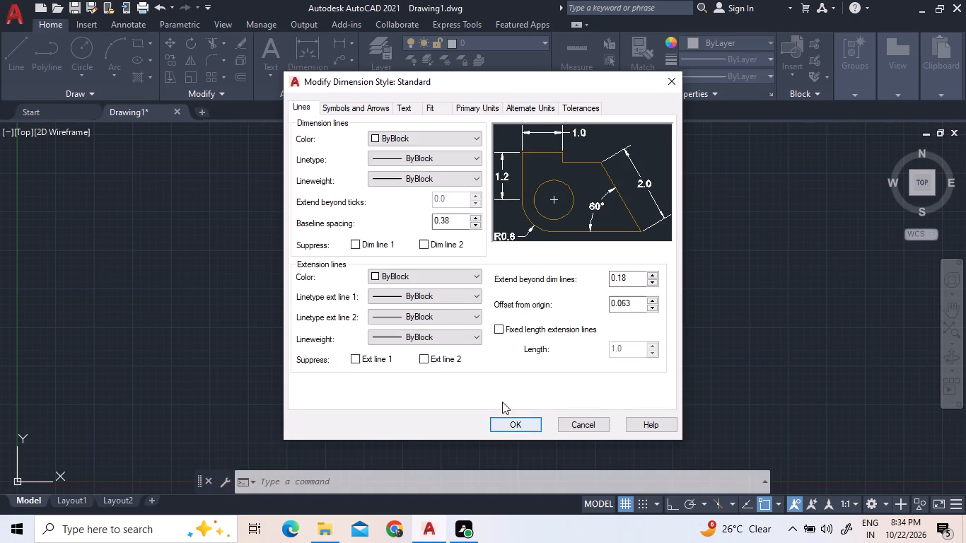
left_click(521, 426)
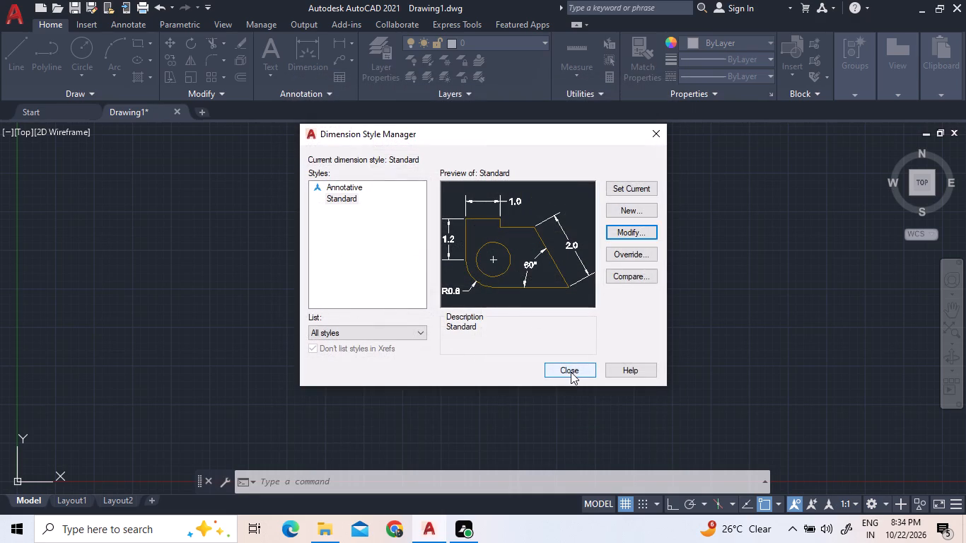
left_click(571, 372)
Set the model space limits with the lower left corner at 0,0 and the upper right corner at 50,50.
type("limi")
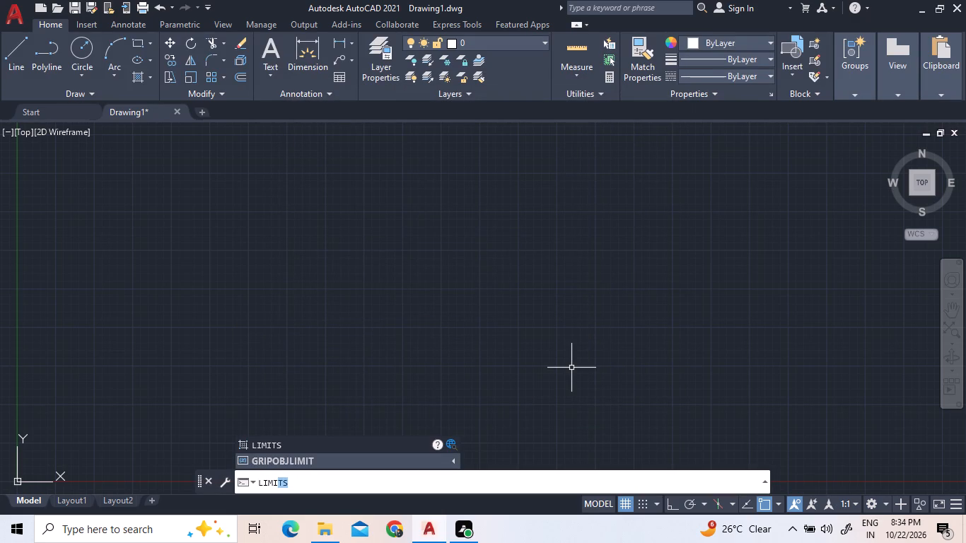
key("Return")
key("Return")
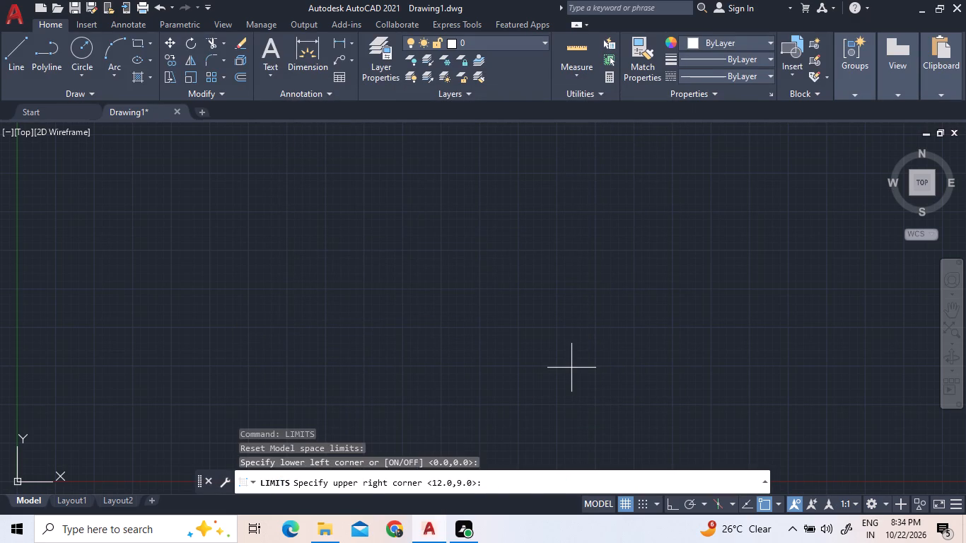
key("1")
type("00")
key("BackSpace")
key("BackSpace")
key("BackSpace")
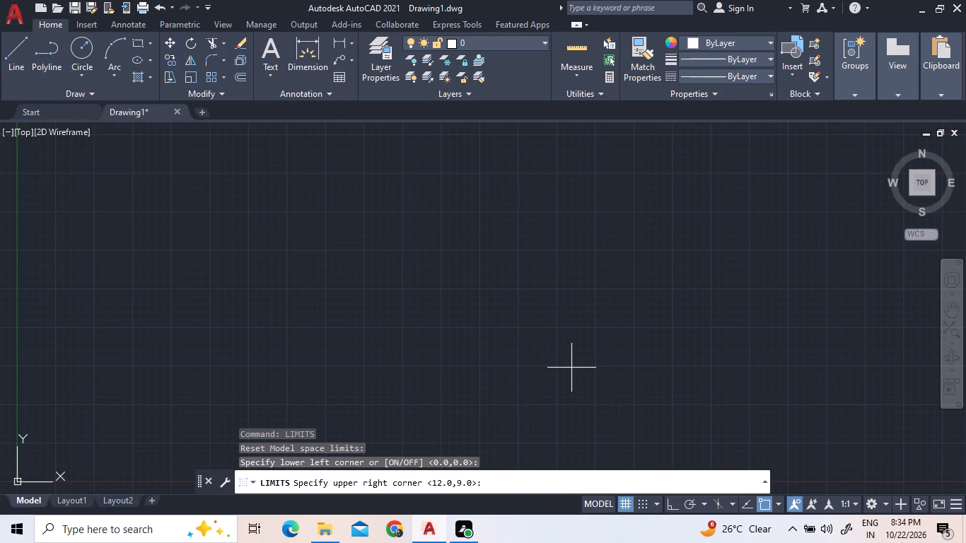
type("50")
key("comma")
key("5")
key("0")
key("Return")
type("z a")
key("space")
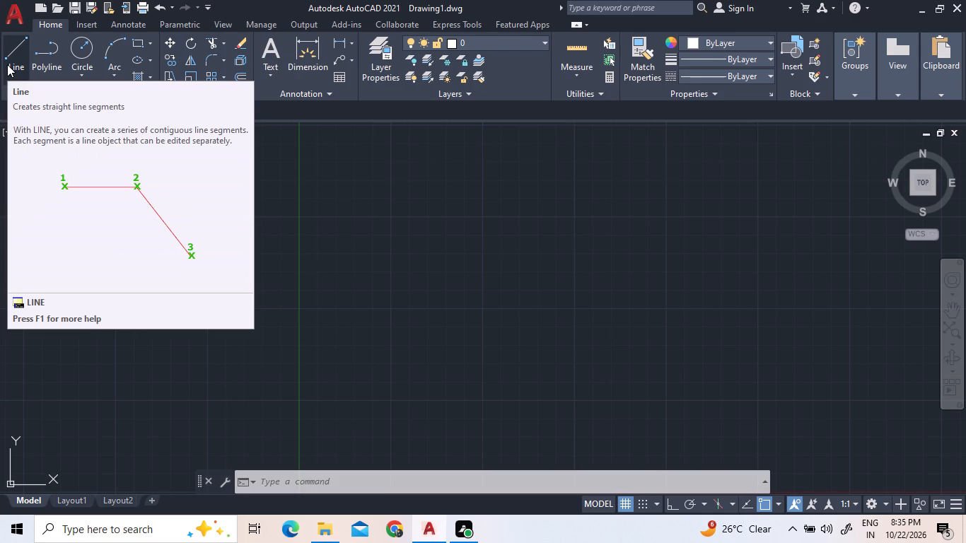
With Ortho on, draw the profile's vertical side downward as connected line segments of 2.0, 4.60 and 6.0 mm.
left_click(7, 64)
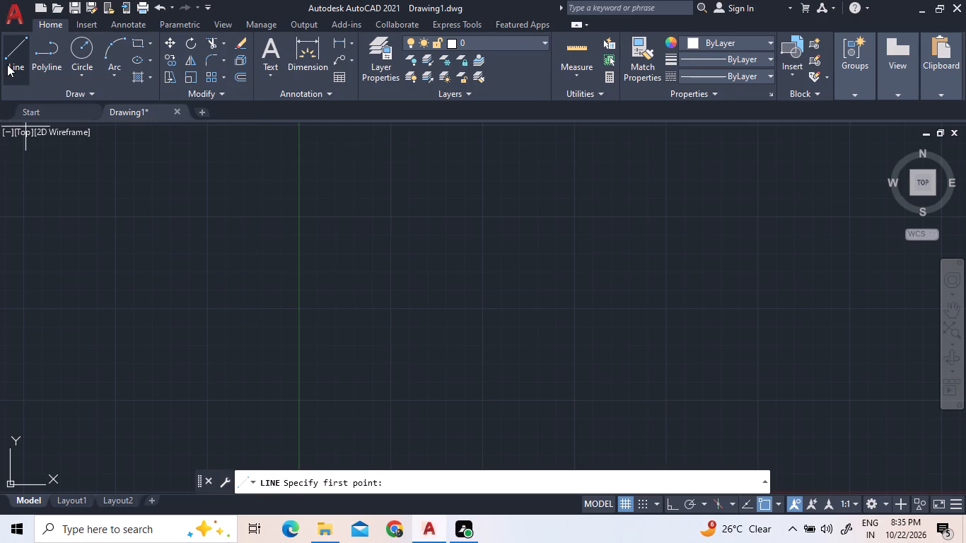
left_click(221, 190)
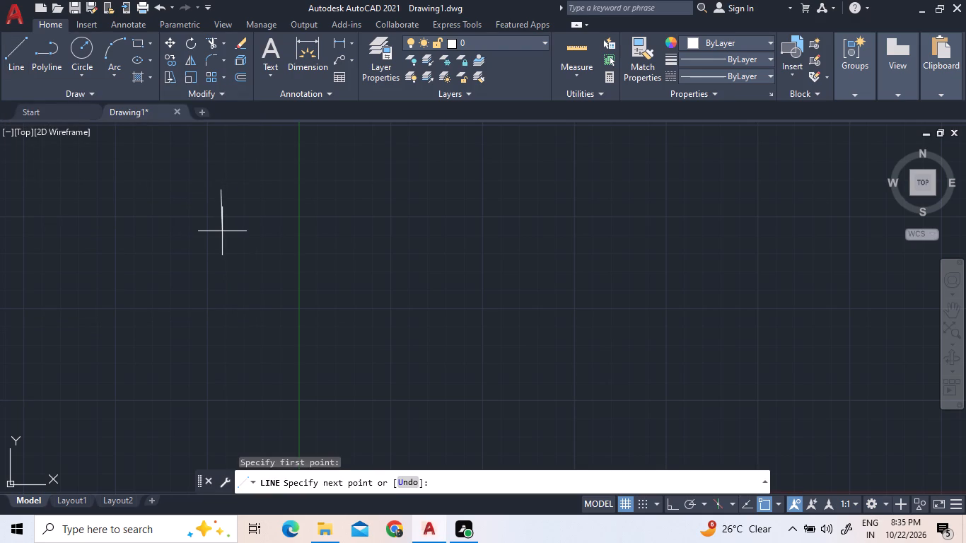
key("F8")
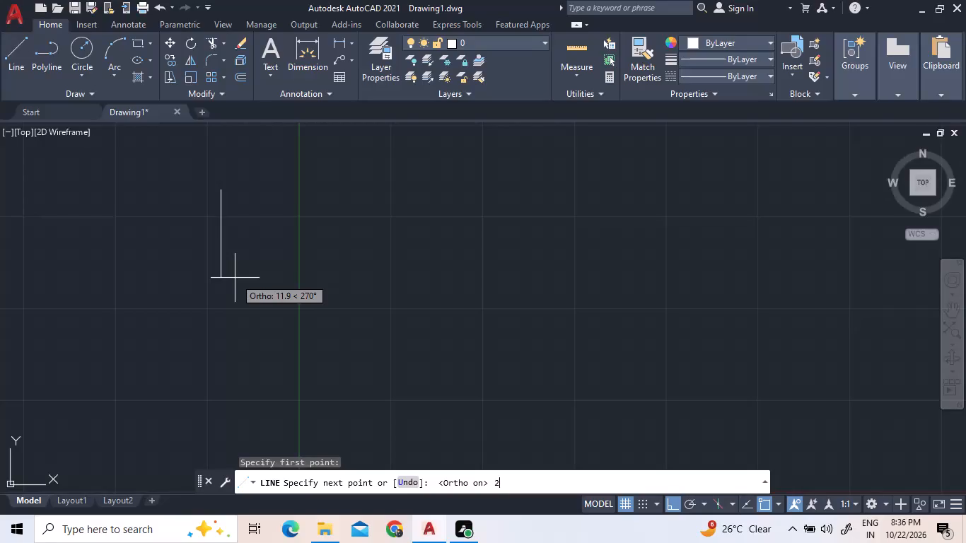
type(".0")
key("Return")
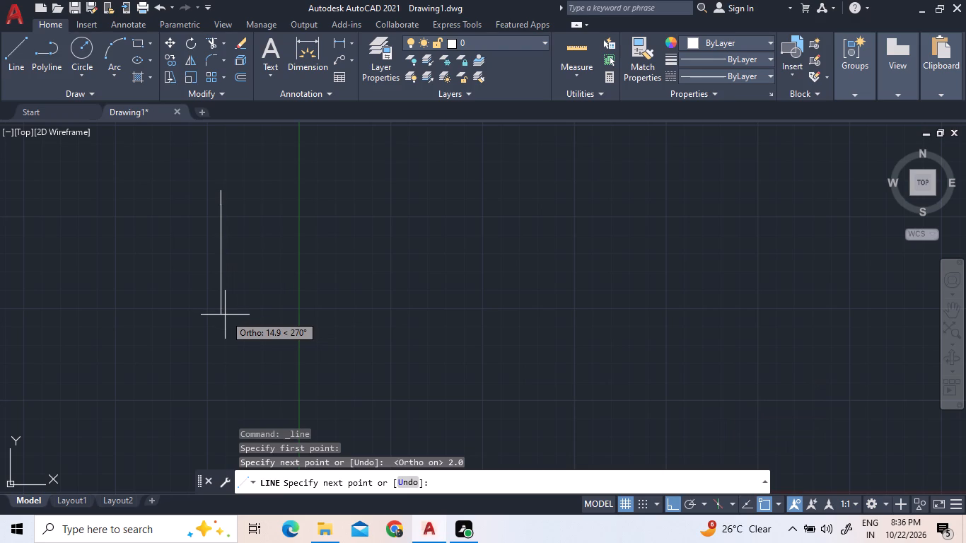
type("4.60")
key("Return")
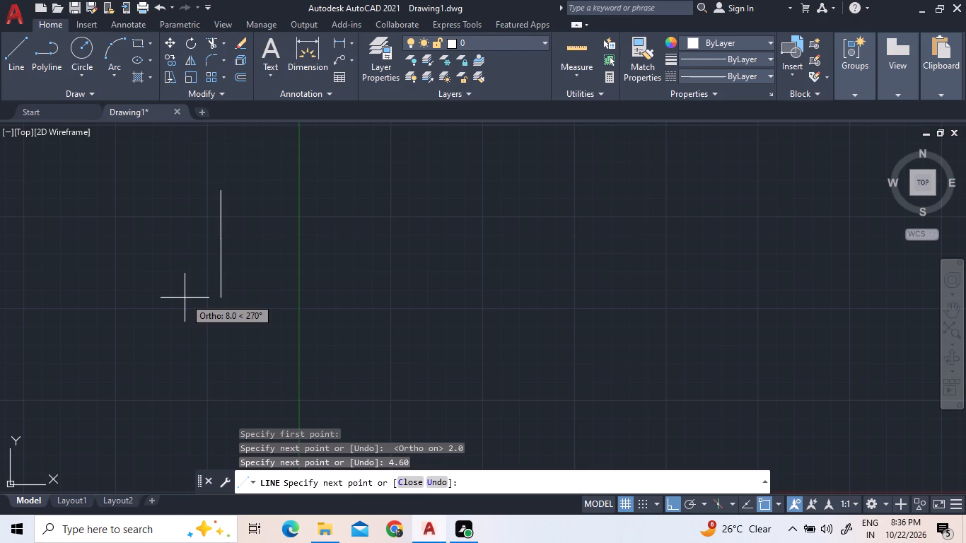
type("6.0")
key("Return")
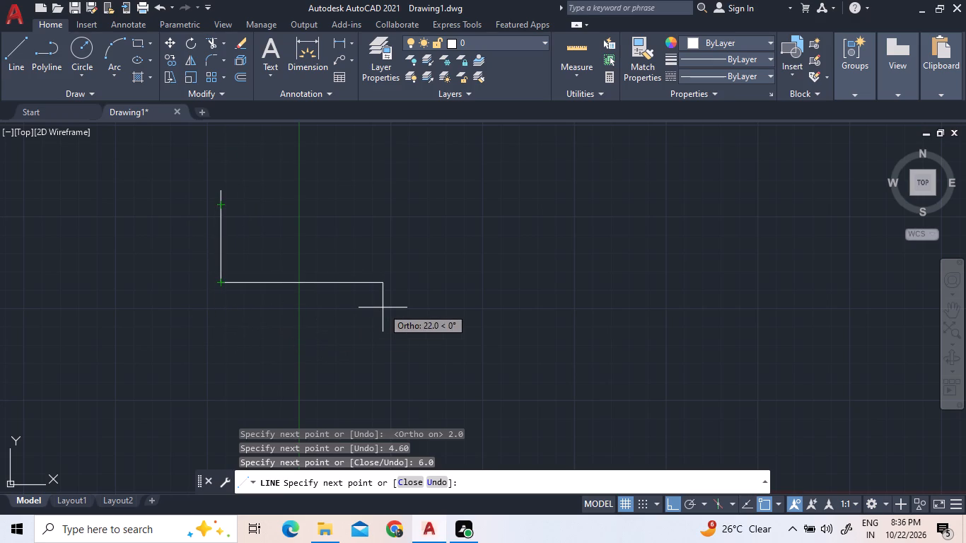
Continue the line horizontally toward the east with consecutive segments of 2.80, 4.0, 1.20 and 2.0 mm.
type("2.80")
key("Return")
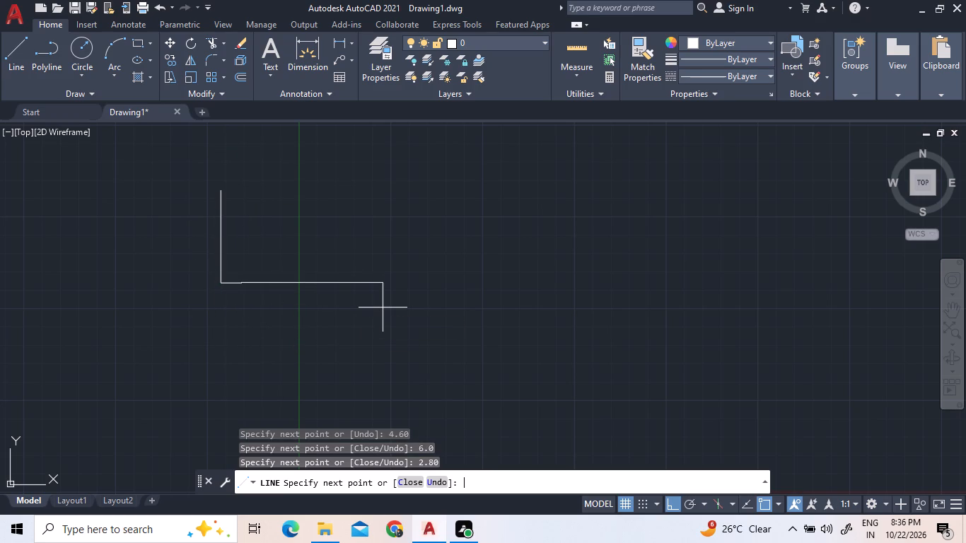
key("4")
type(".0")
key("Return")
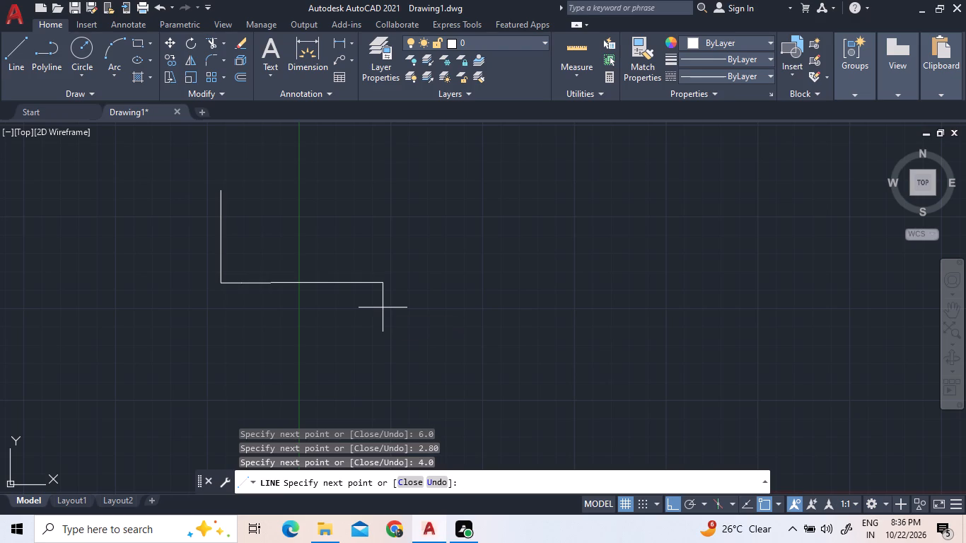
type("1.20")
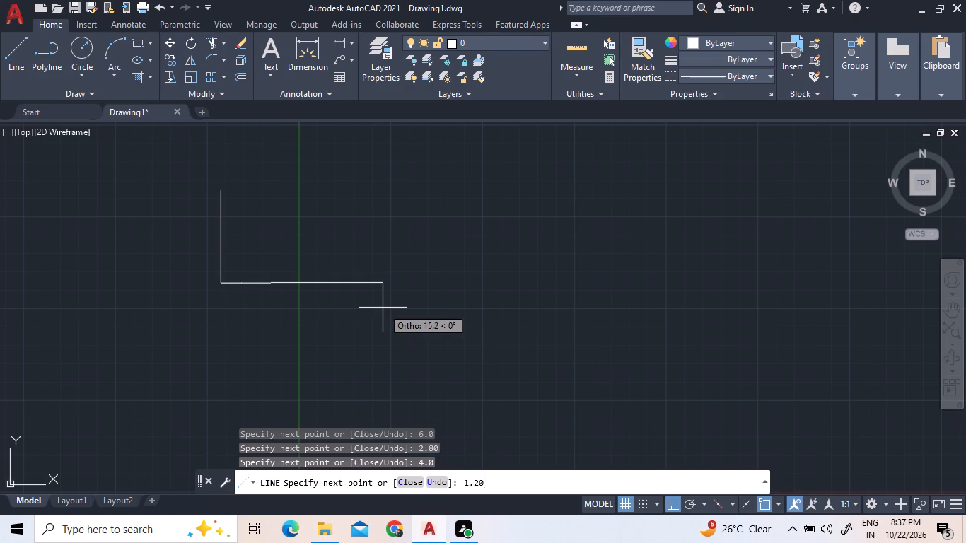
key("Return")
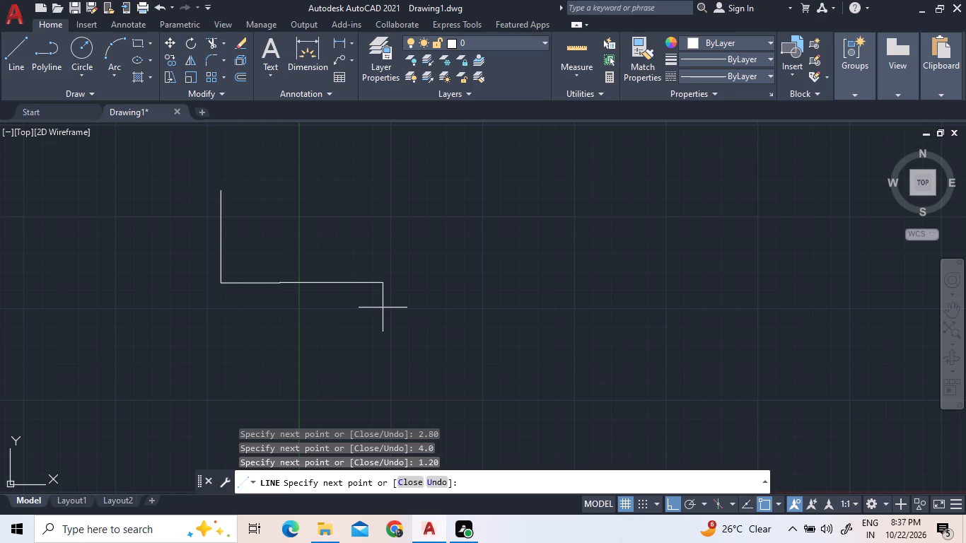
type("2.0")
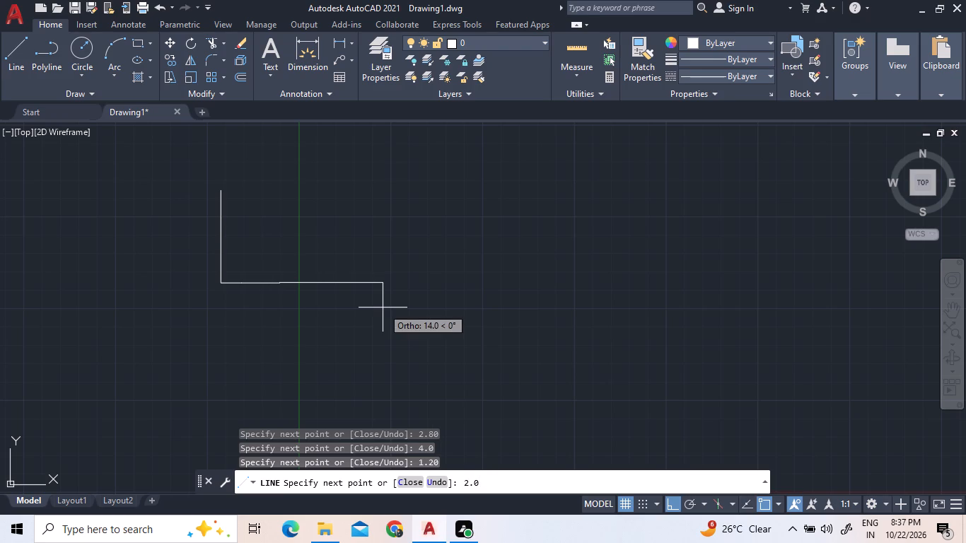
key("Return")
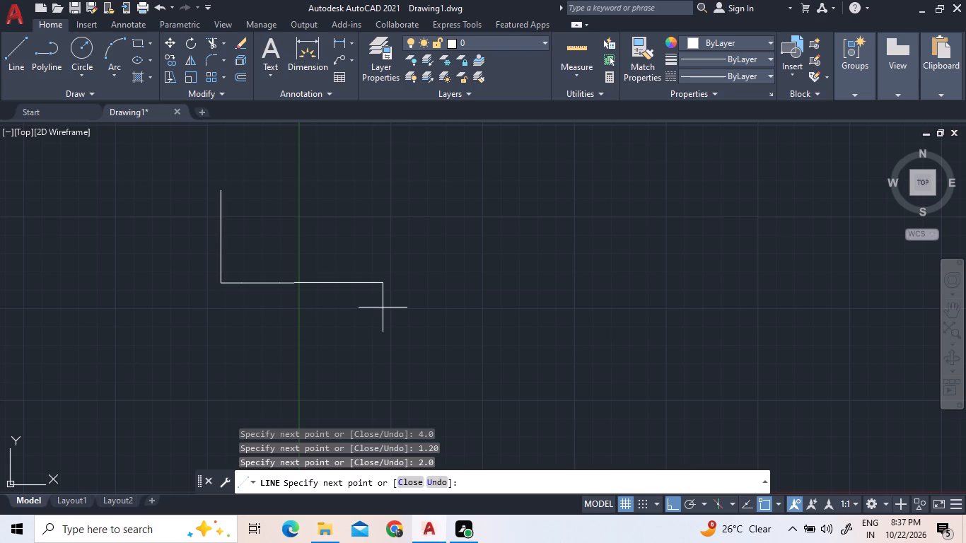
Add a linear dimension below the profile's bottom edge, spanning its full length.
scroll(296, 293, "up", 1)
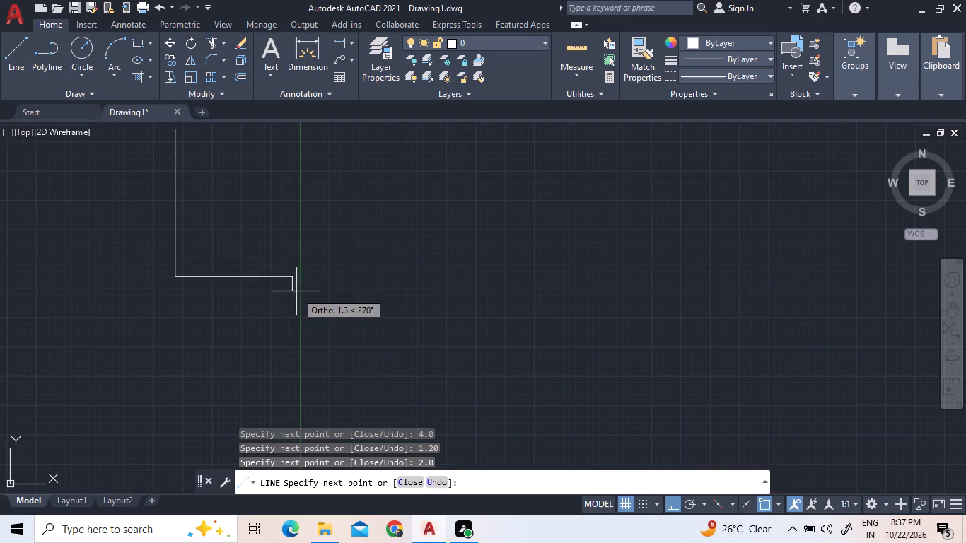
left_click(333, 43)
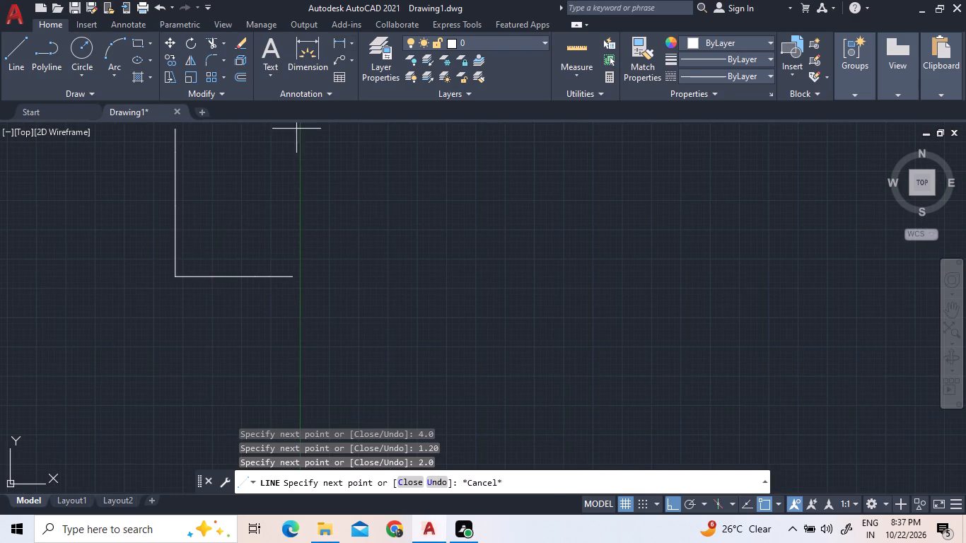
left_click(178, 278)
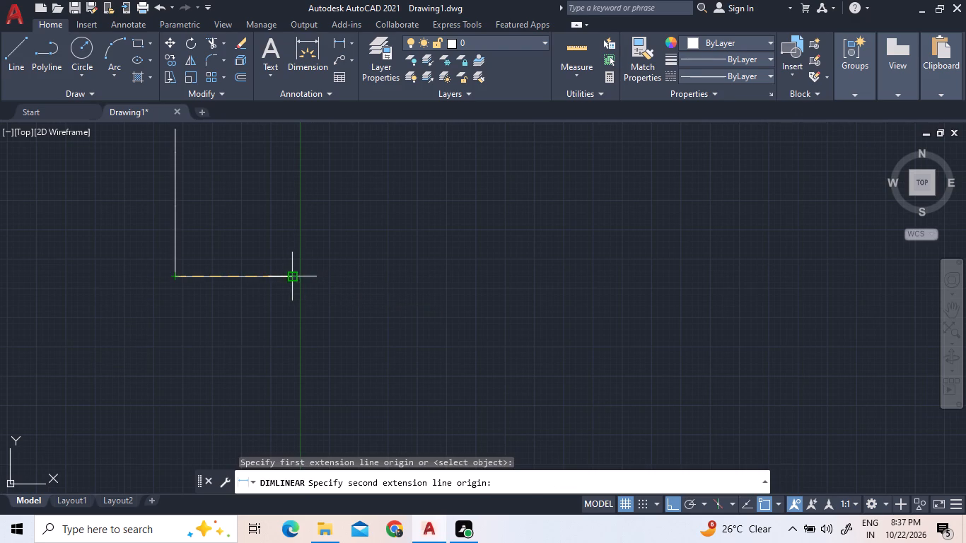
left_click(290, 278)
left_click(290, 300)
scroll(203, 288, "up", 4)
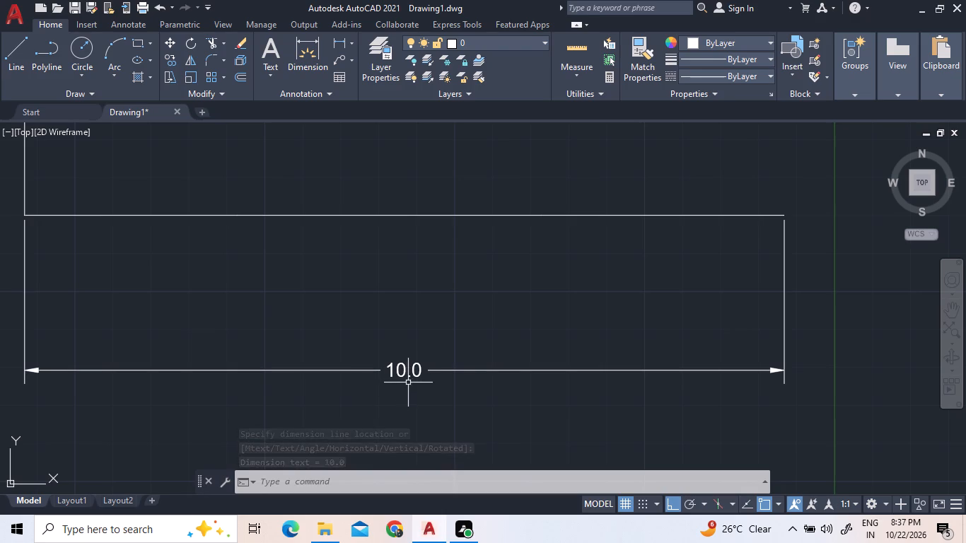
scroll(517, 400, "down", 2)
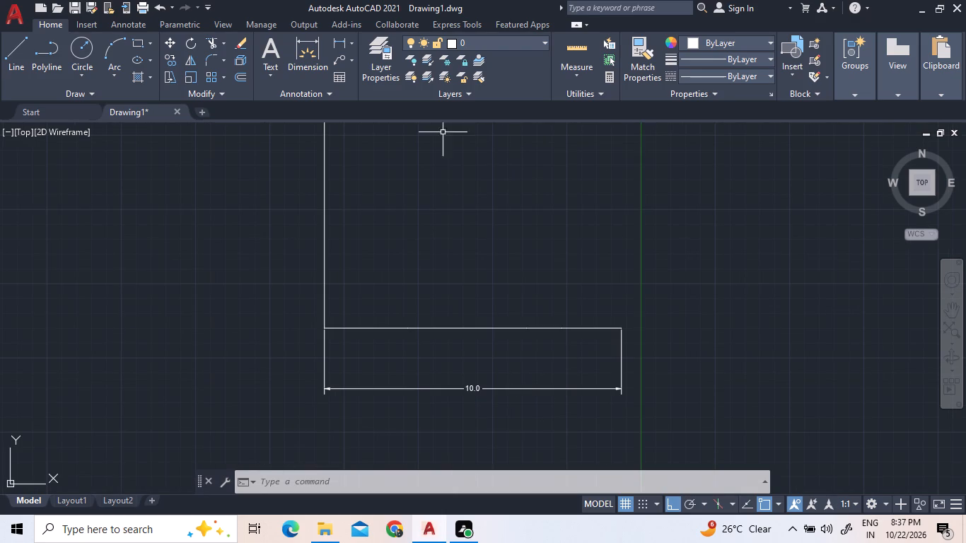
Start a new line at the bottom edge's east endpoint and draw segments of 1.23, 1.40 and 3.50 mm straight up.
left_click(13, 62)
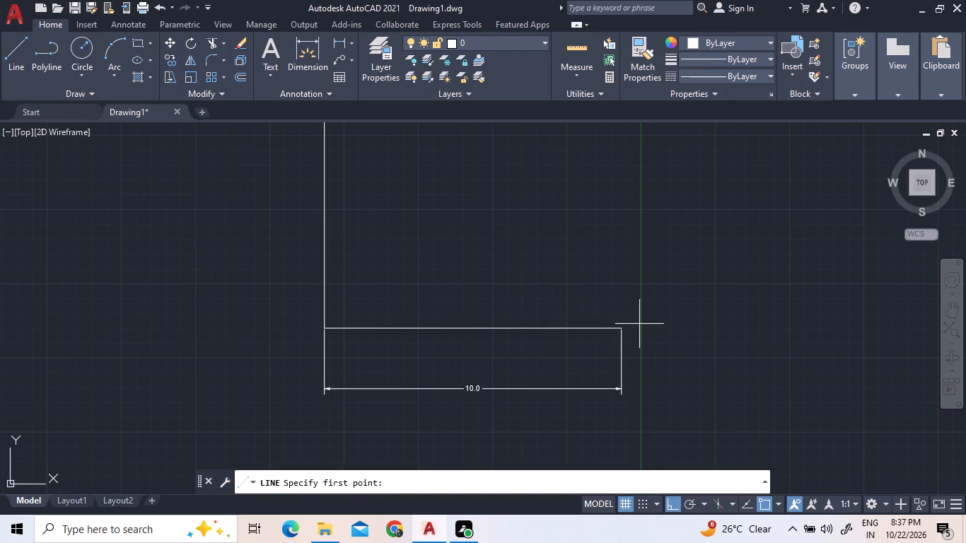
scroll(642, 322, "up", 2)
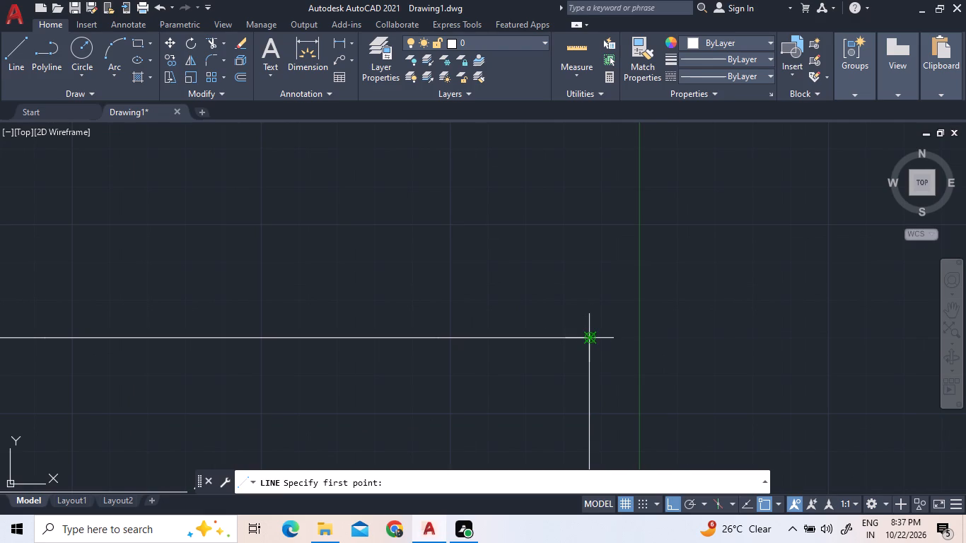
left_click(586, 339)
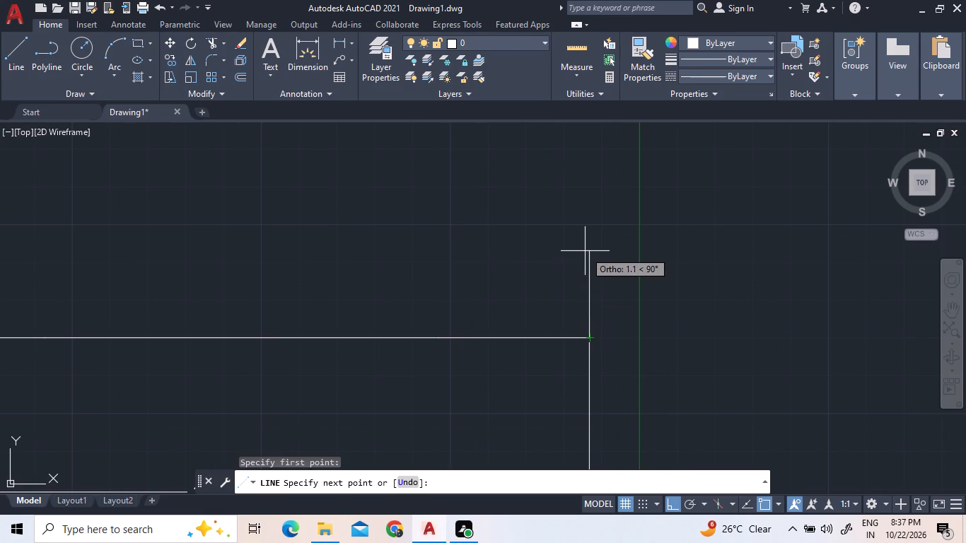
type("1.23")
key("Return")
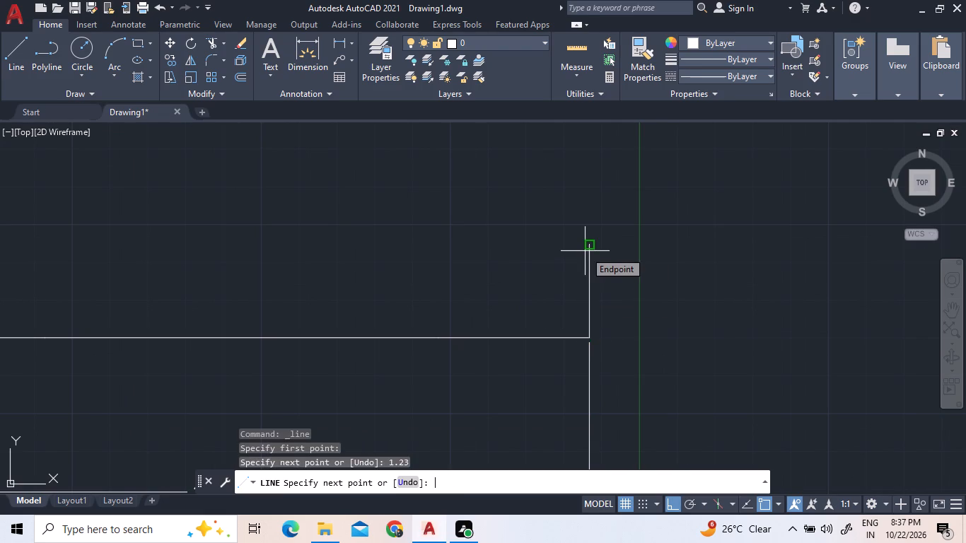
scroll(643, 293, "down", 3)
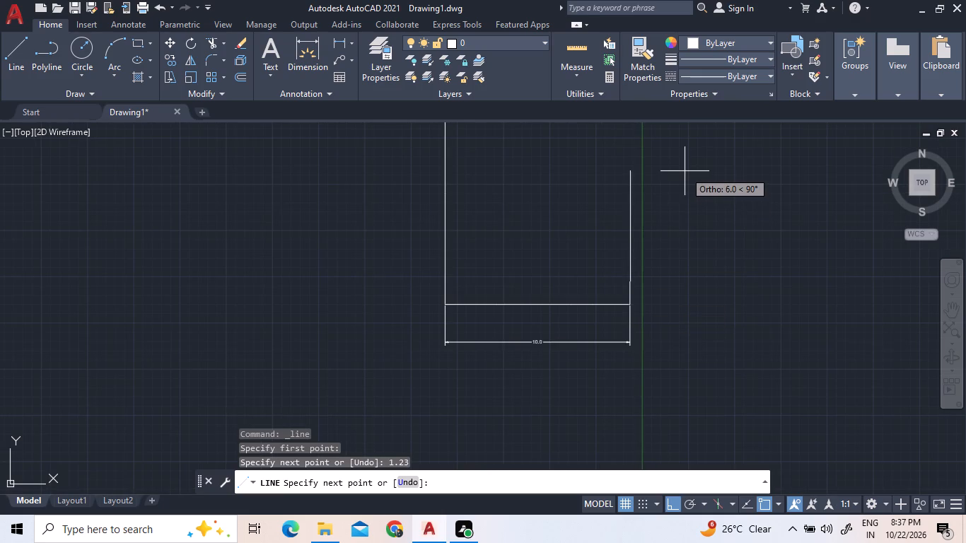
type("1.40")
key("Return")
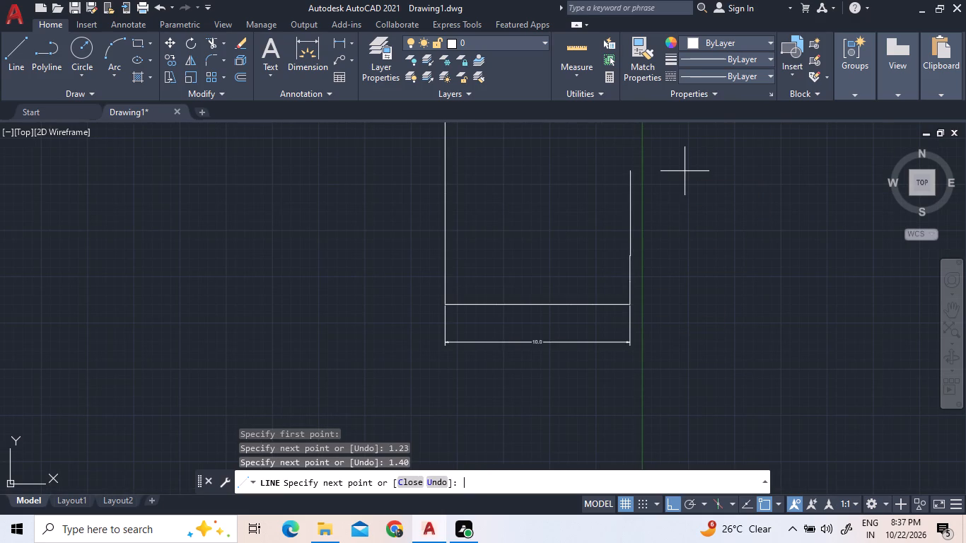
type("3.50")
key("Return")
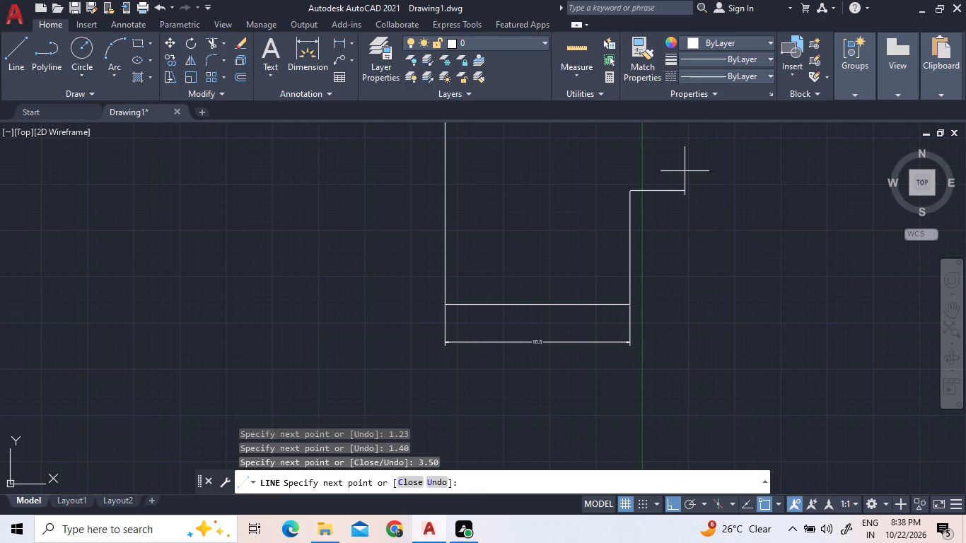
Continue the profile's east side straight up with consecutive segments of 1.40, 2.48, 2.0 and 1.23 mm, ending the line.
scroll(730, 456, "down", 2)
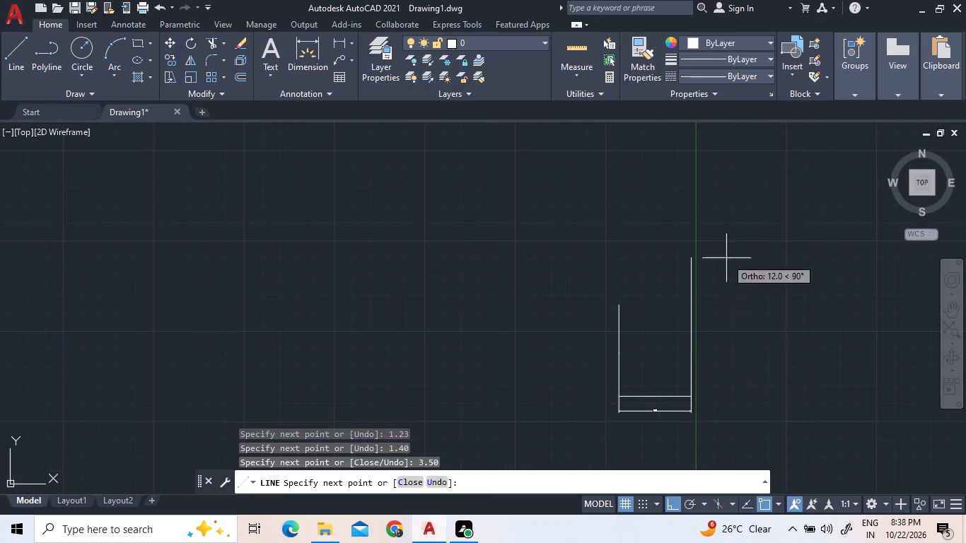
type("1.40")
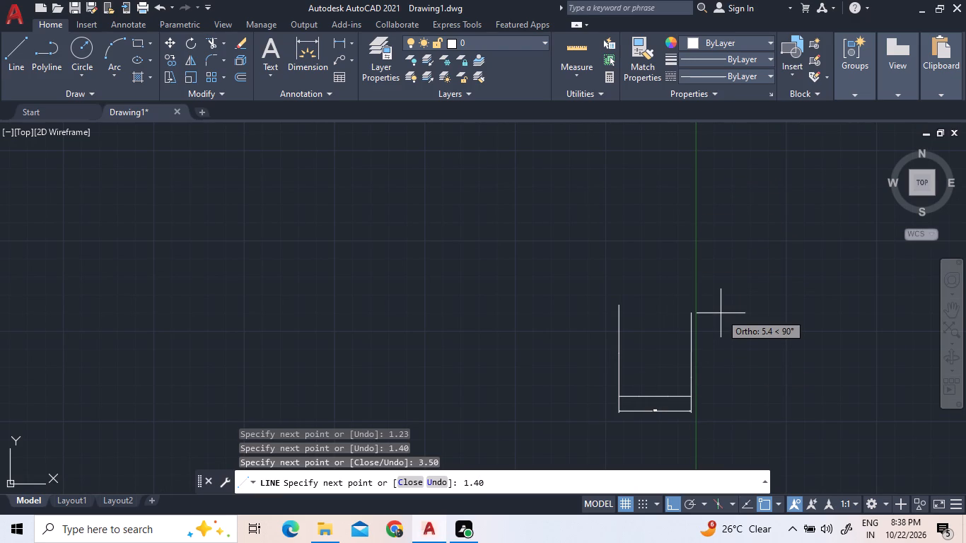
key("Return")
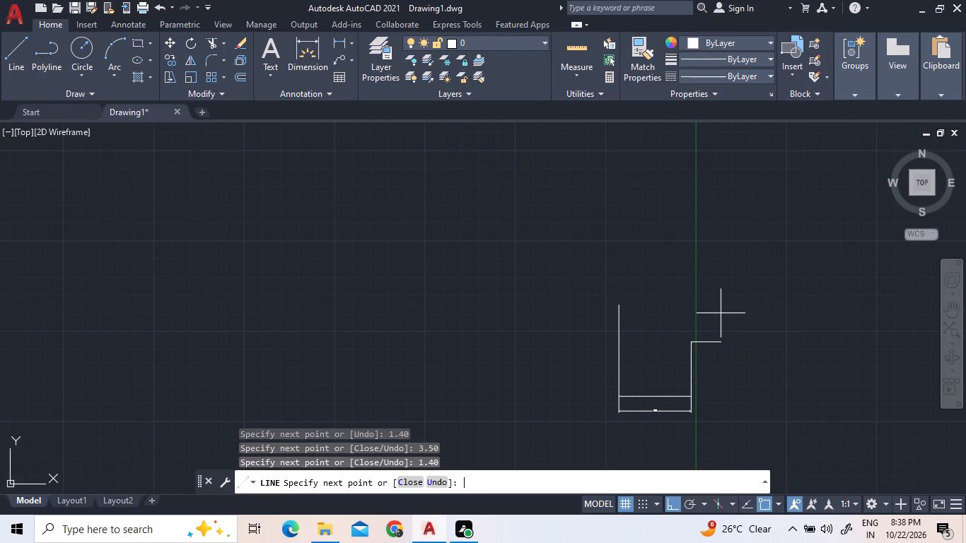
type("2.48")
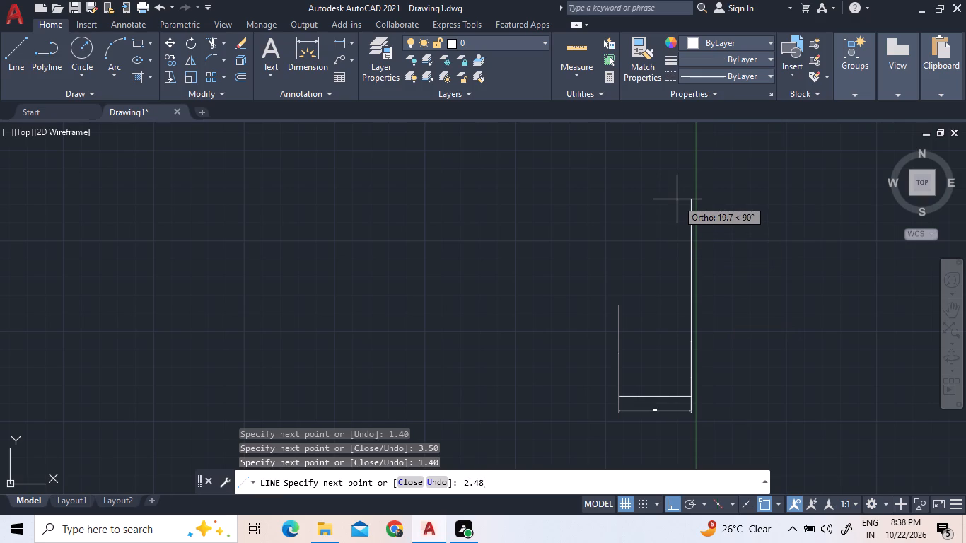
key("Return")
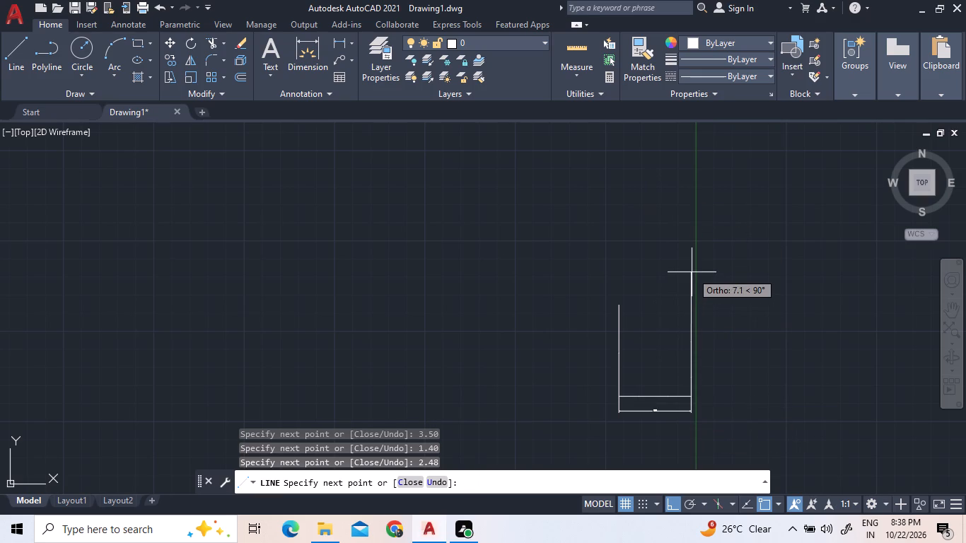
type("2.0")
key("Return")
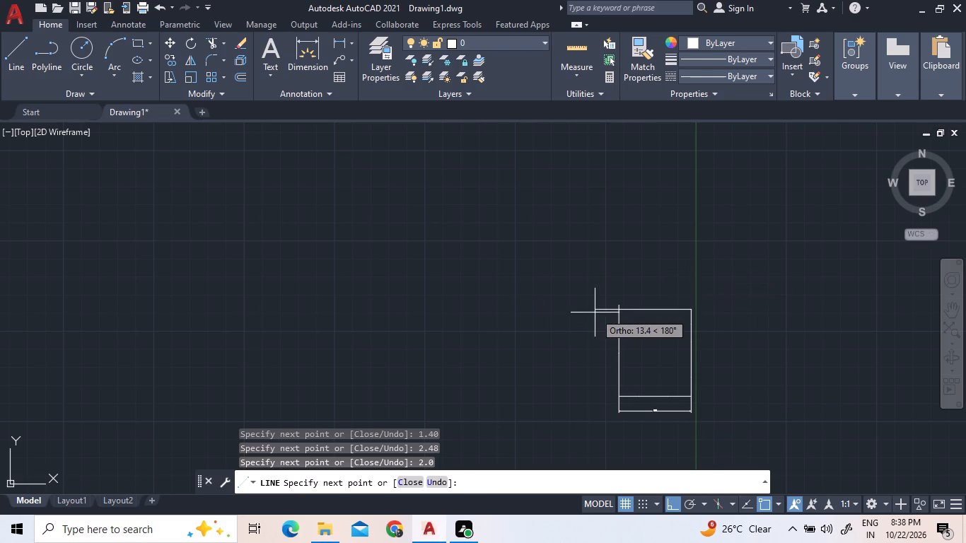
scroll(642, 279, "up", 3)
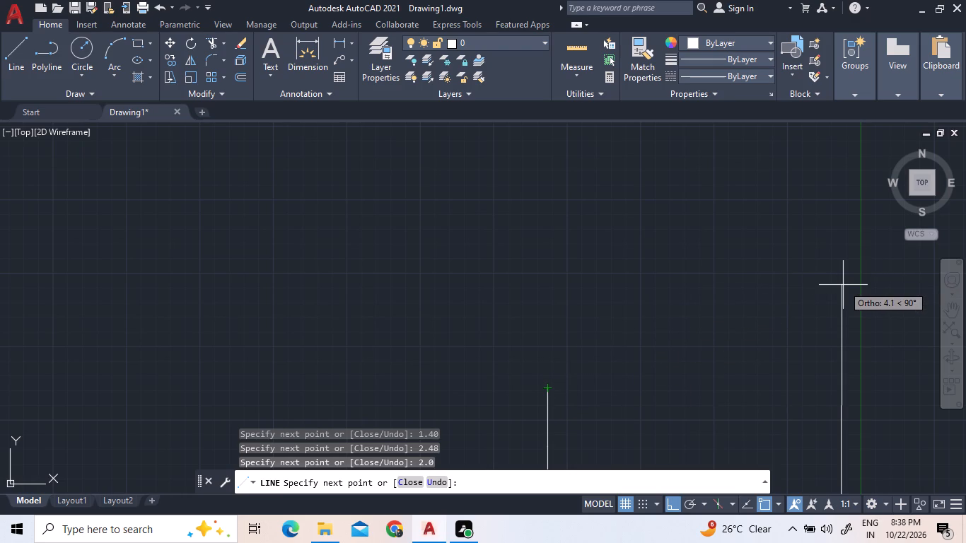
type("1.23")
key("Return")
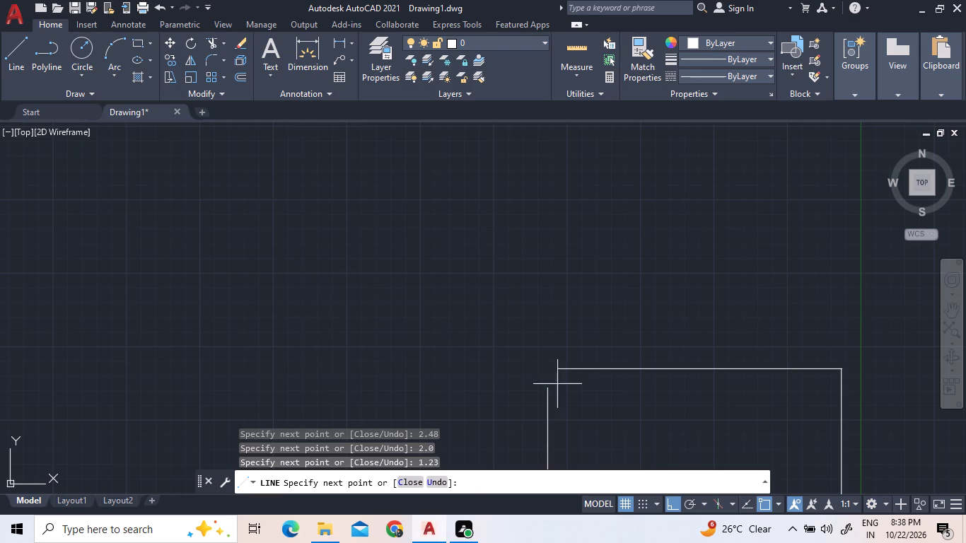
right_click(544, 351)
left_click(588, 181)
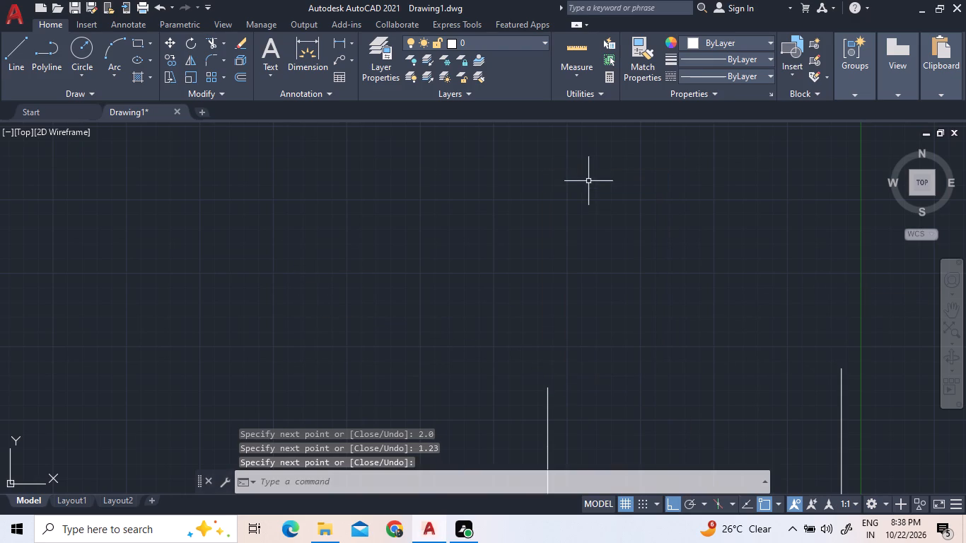
Erase the entire profile together with its linear dimension below the bottom edge.
scroll(605, 216, "down", 3)
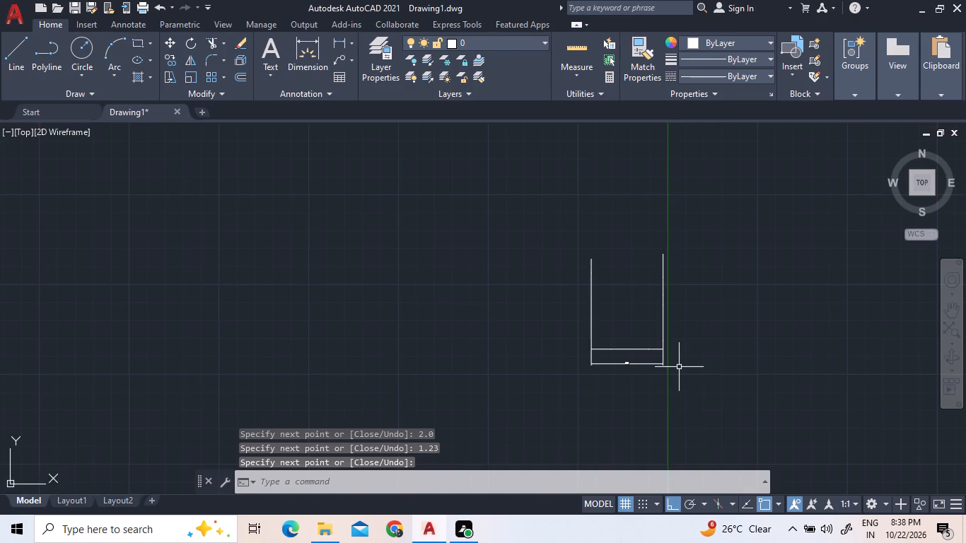
scroll(679, 367, "up", 2)
left_click(680, 352)
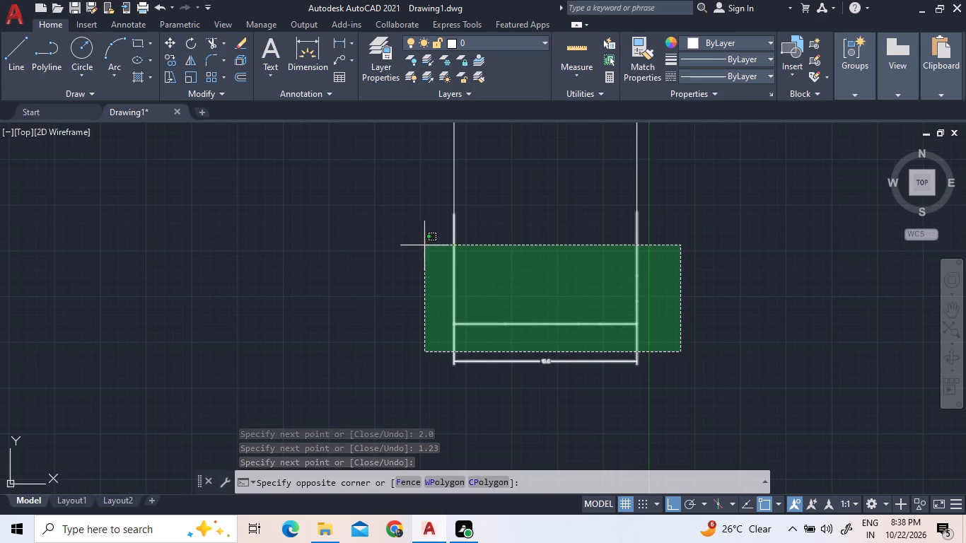
scroll(409, 229, "down", 3)
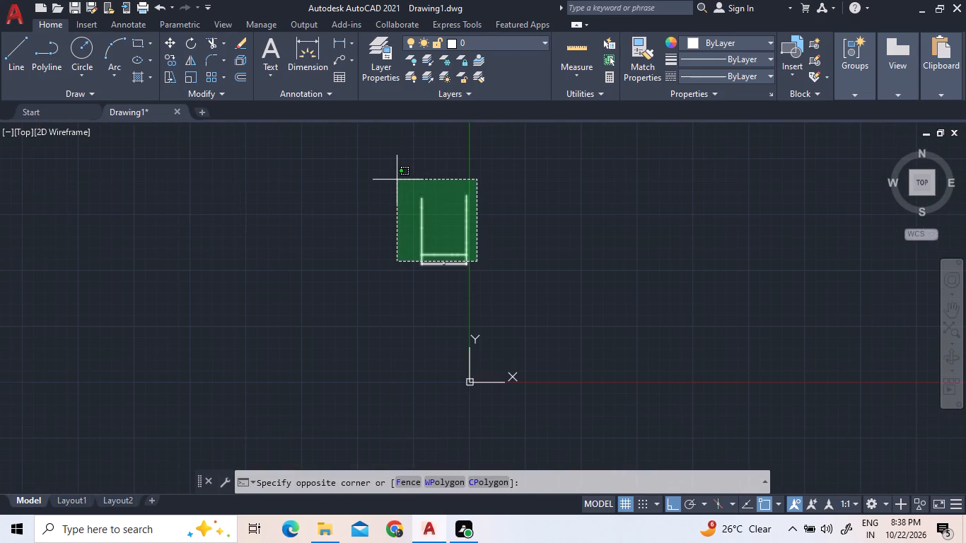
left_click(397, 180)
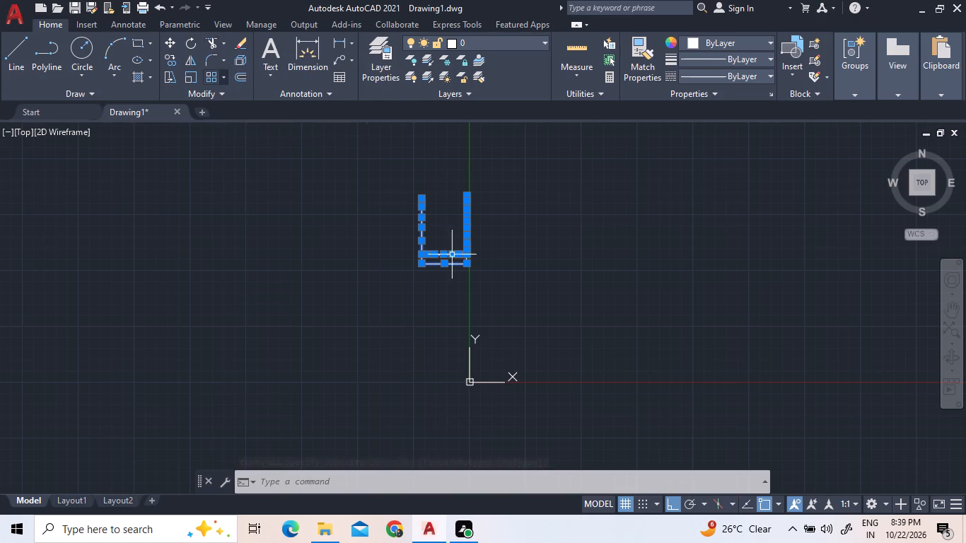
key("Delete")
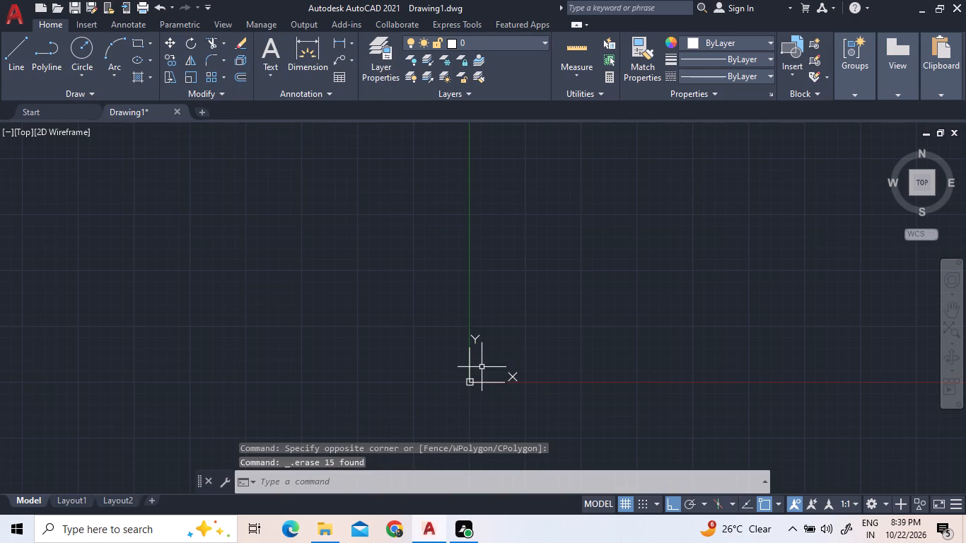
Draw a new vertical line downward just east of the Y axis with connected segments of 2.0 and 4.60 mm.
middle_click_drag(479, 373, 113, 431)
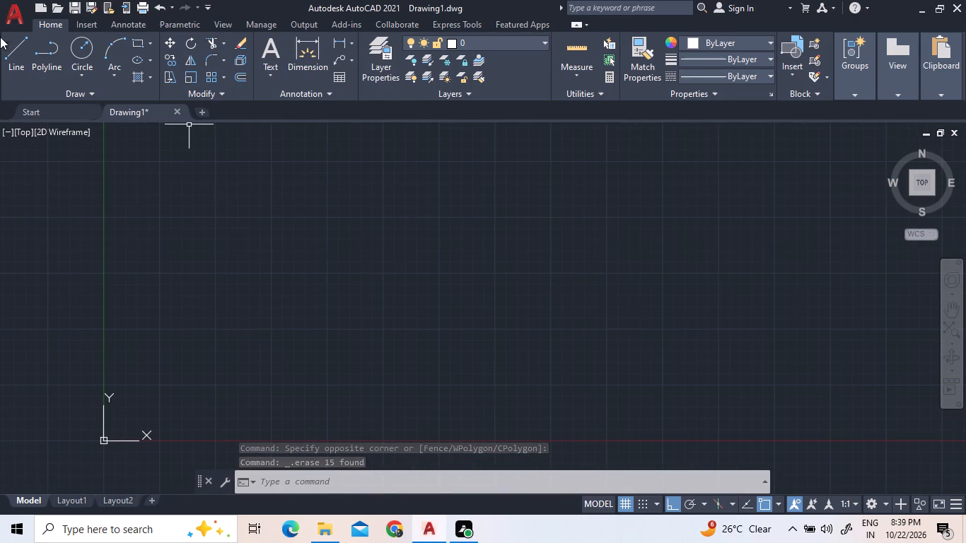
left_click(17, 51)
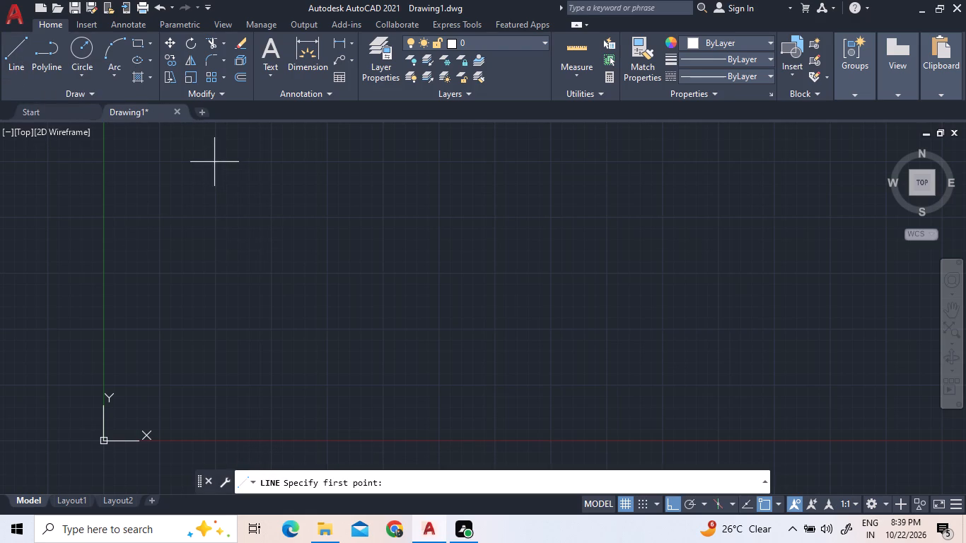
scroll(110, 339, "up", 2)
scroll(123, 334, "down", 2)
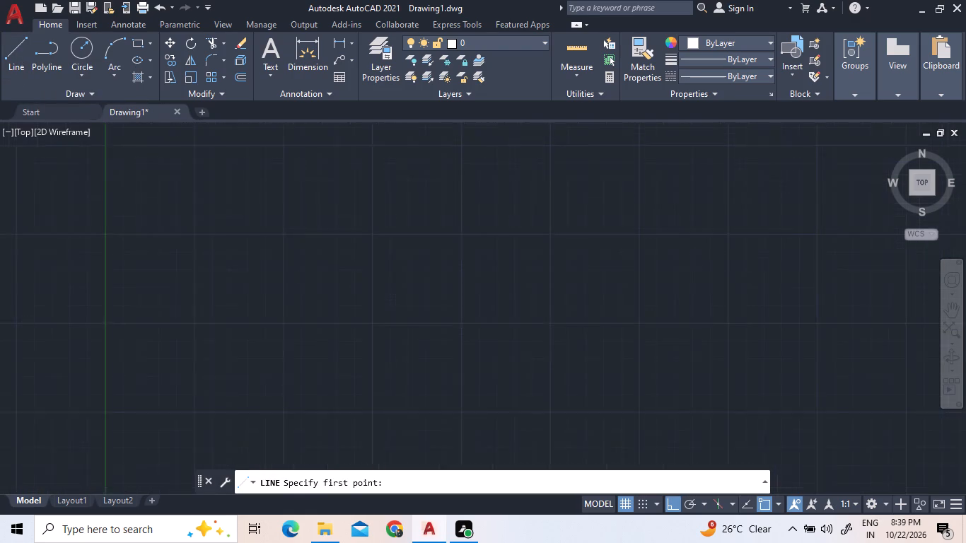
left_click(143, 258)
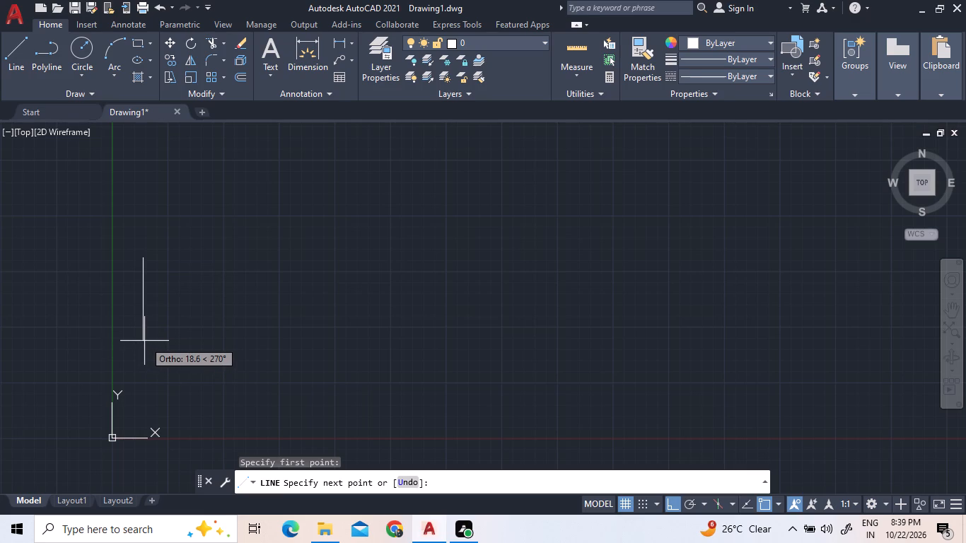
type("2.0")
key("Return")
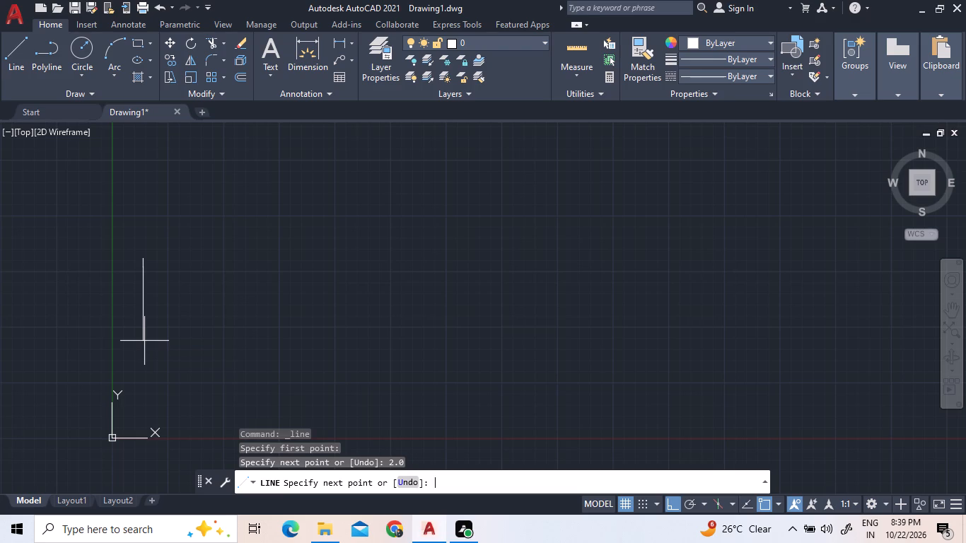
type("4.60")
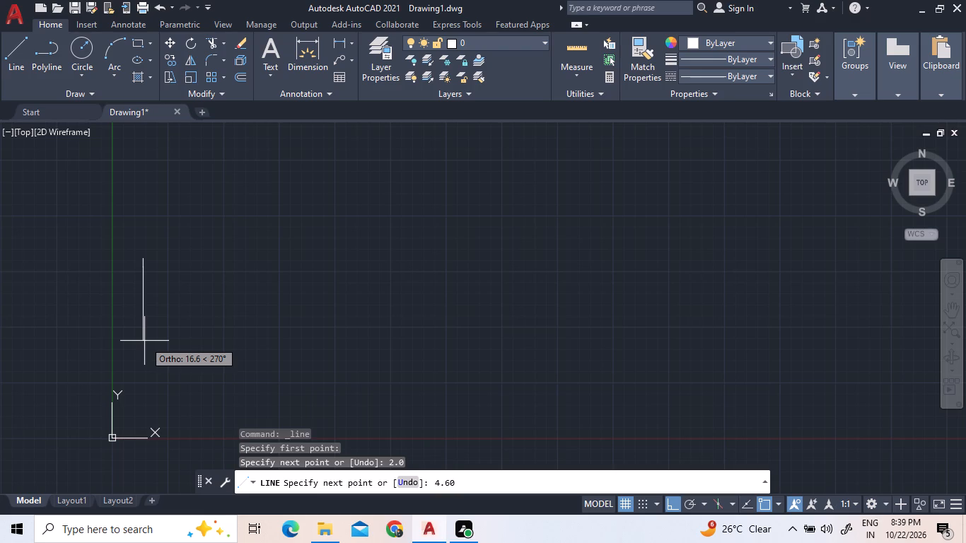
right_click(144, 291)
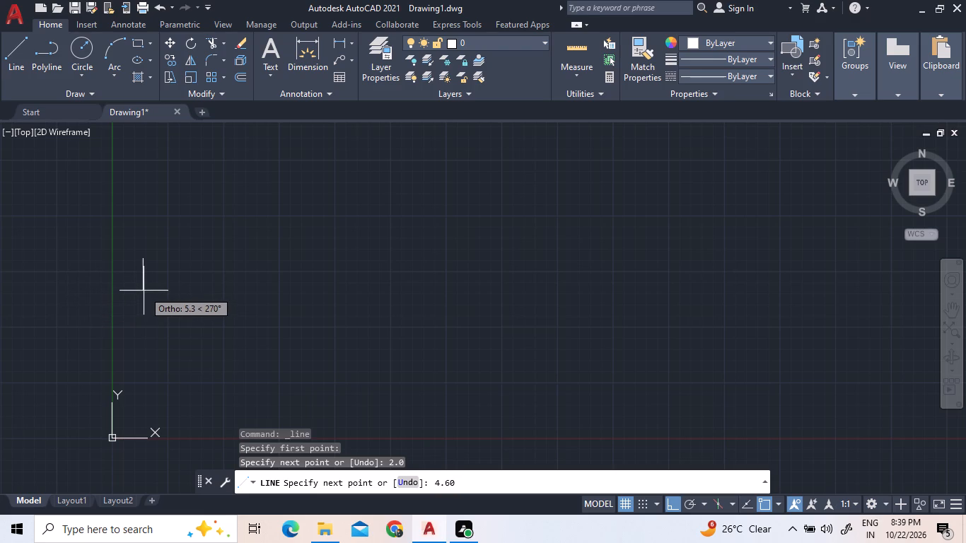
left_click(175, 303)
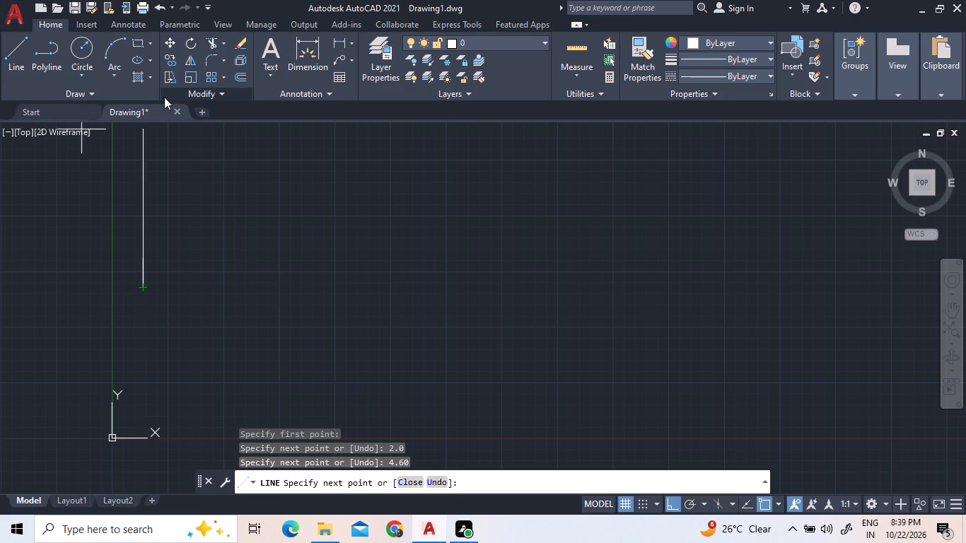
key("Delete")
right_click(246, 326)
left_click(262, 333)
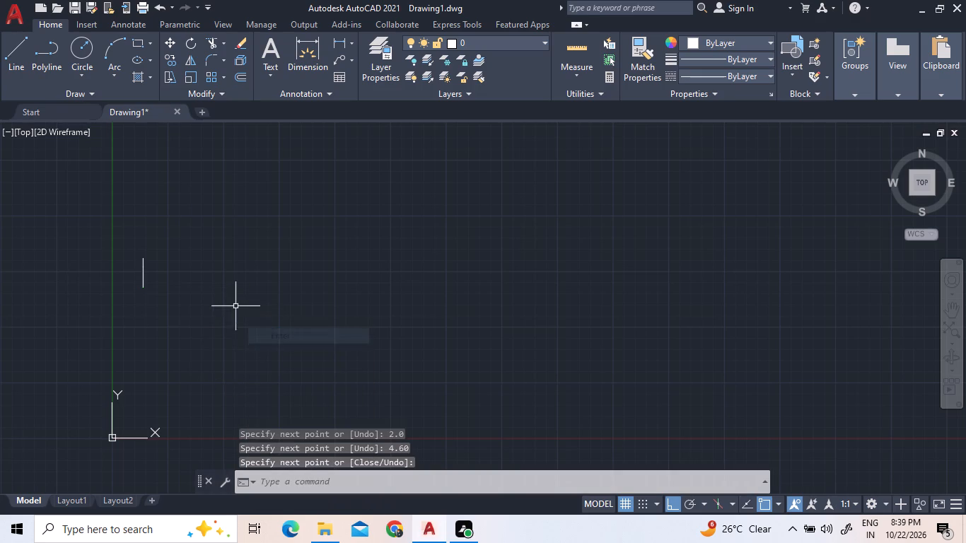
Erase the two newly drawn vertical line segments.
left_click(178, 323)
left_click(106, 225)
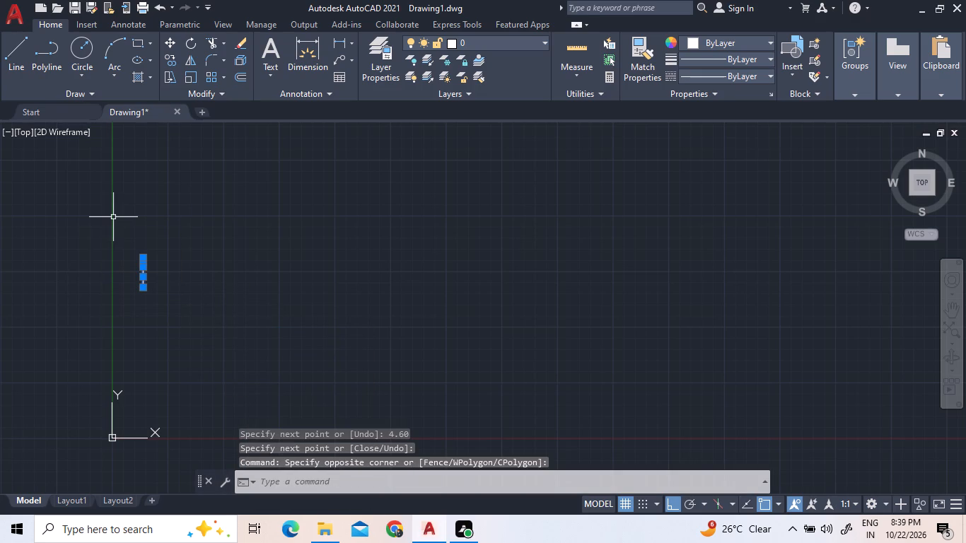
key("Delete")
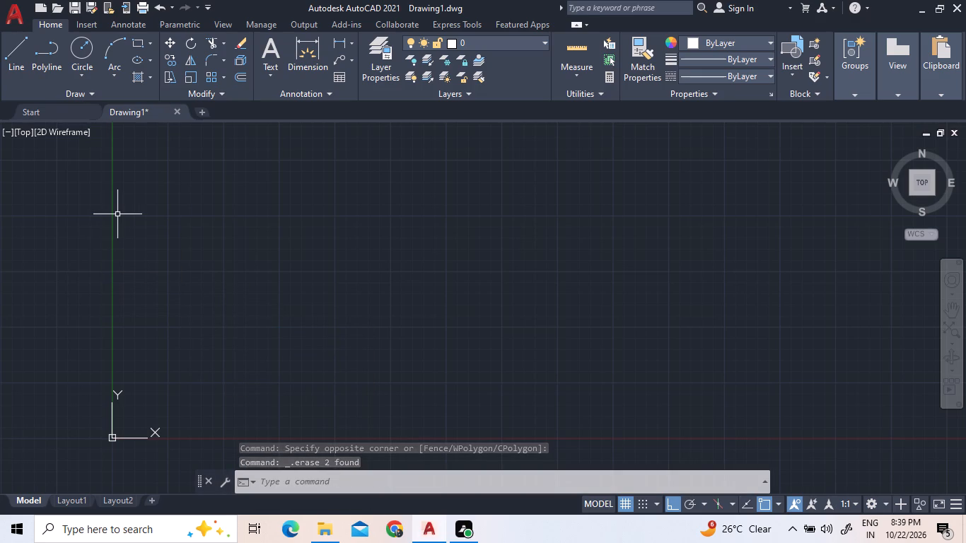
Draw a rectangle 10 mm long and 12 mm wide, east of the Y axis and above the X axis.
left_click(145, 43)
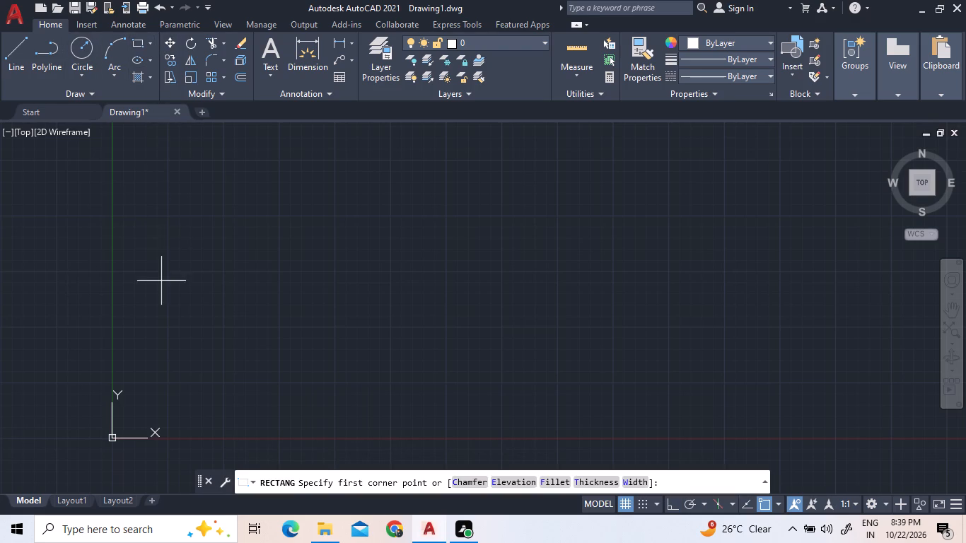
left_click(143, 277)
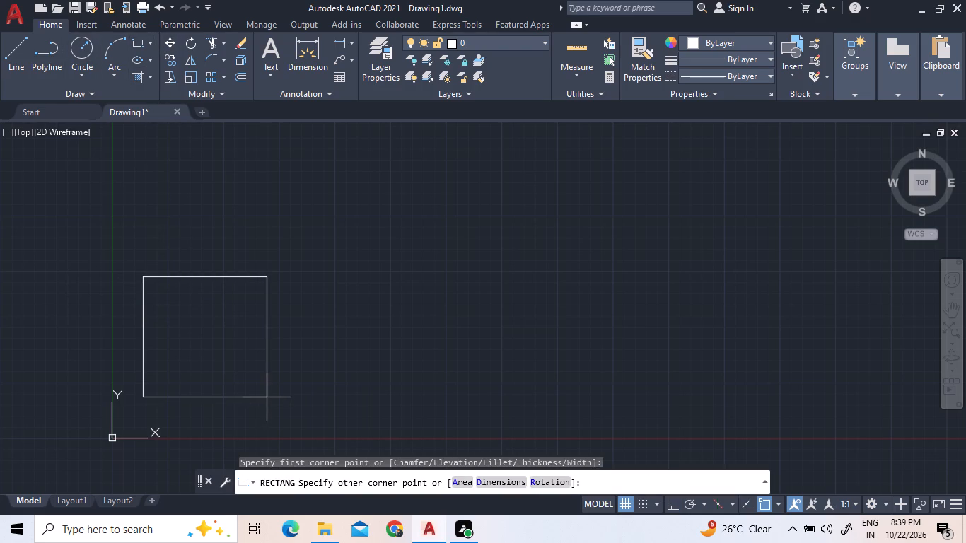
type("d")
key("space")
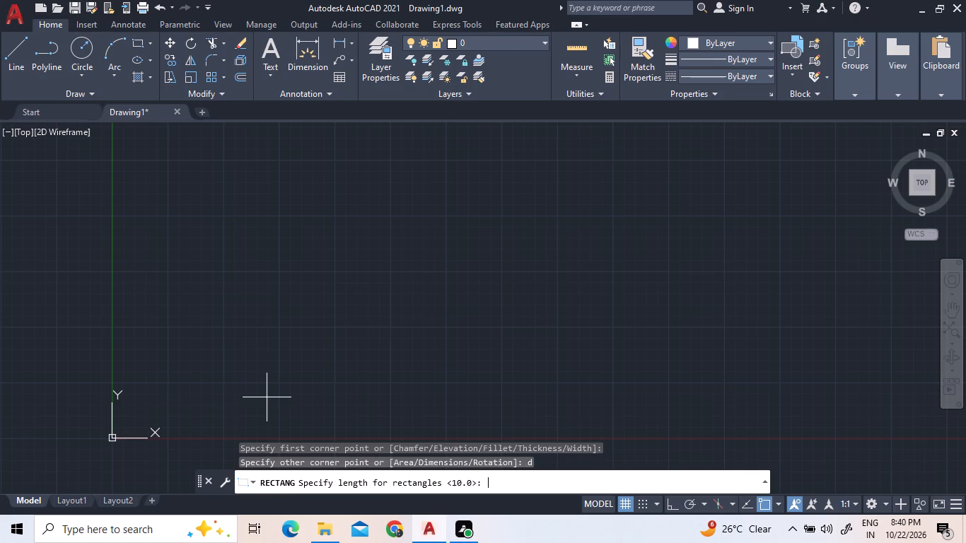
type("10")
key("Return")
type("12")
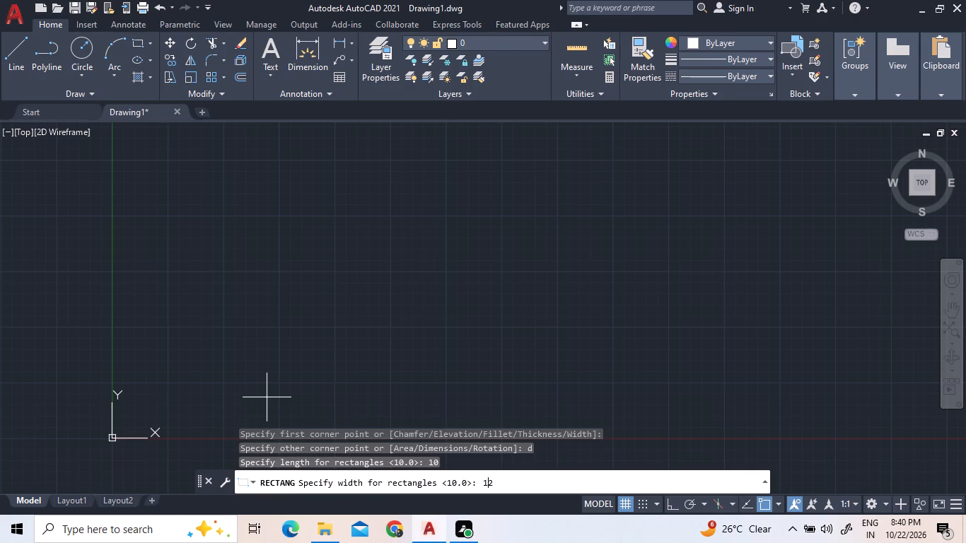
key("Return")
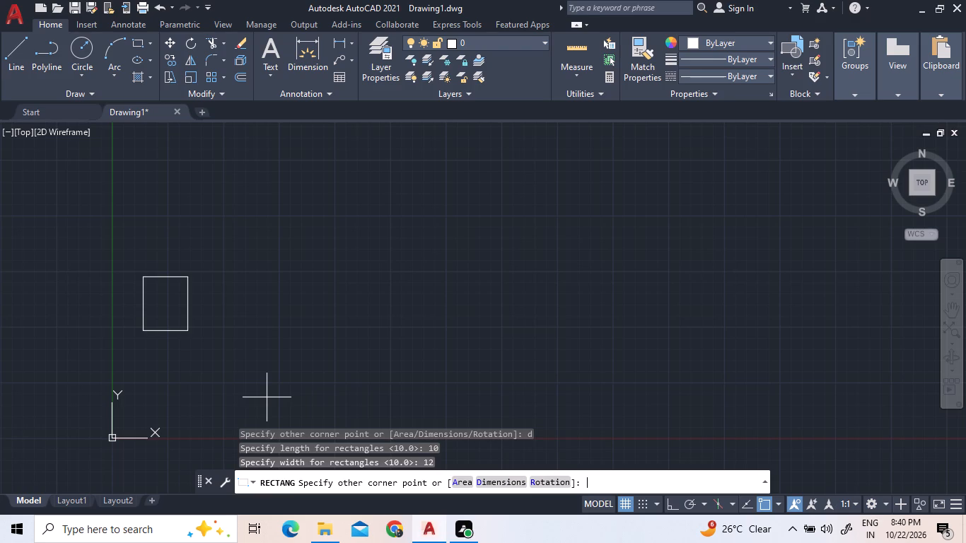
left_click(199, 313)
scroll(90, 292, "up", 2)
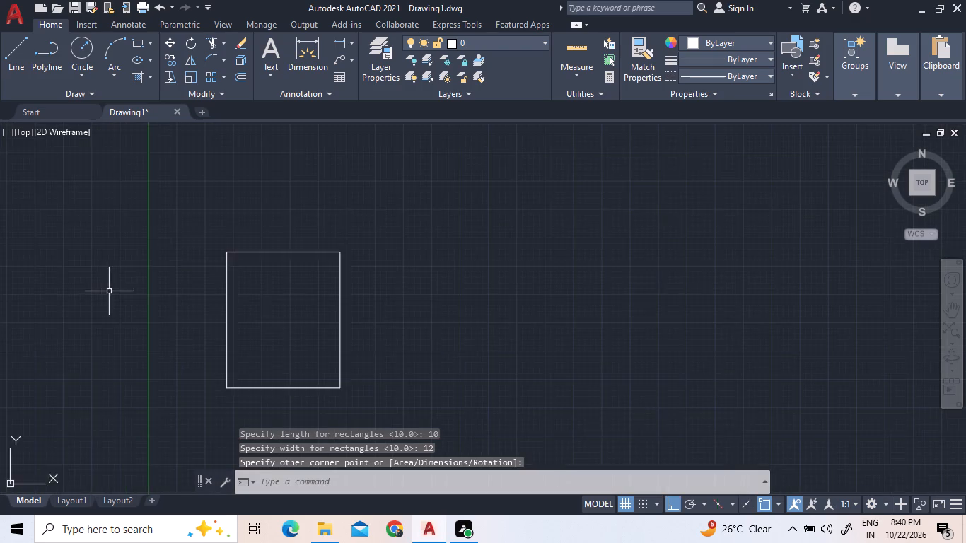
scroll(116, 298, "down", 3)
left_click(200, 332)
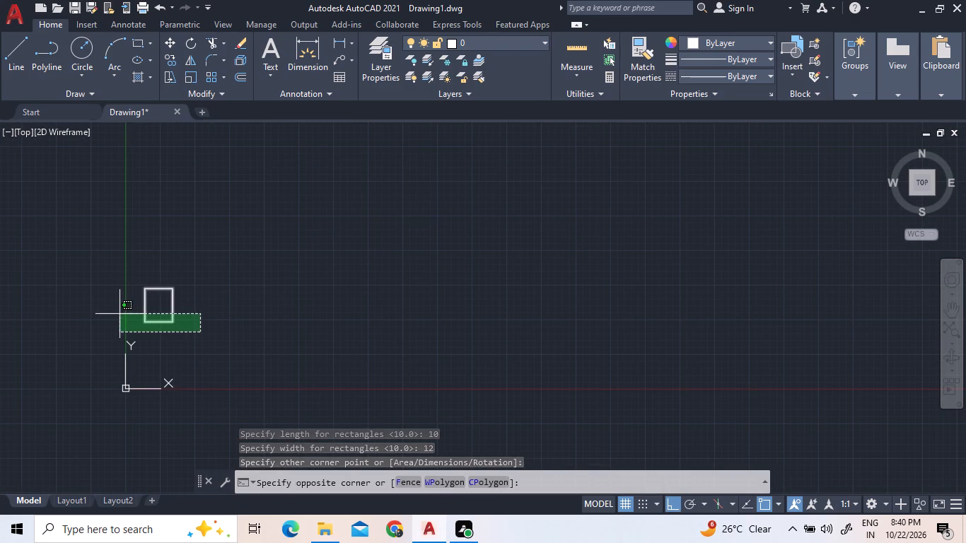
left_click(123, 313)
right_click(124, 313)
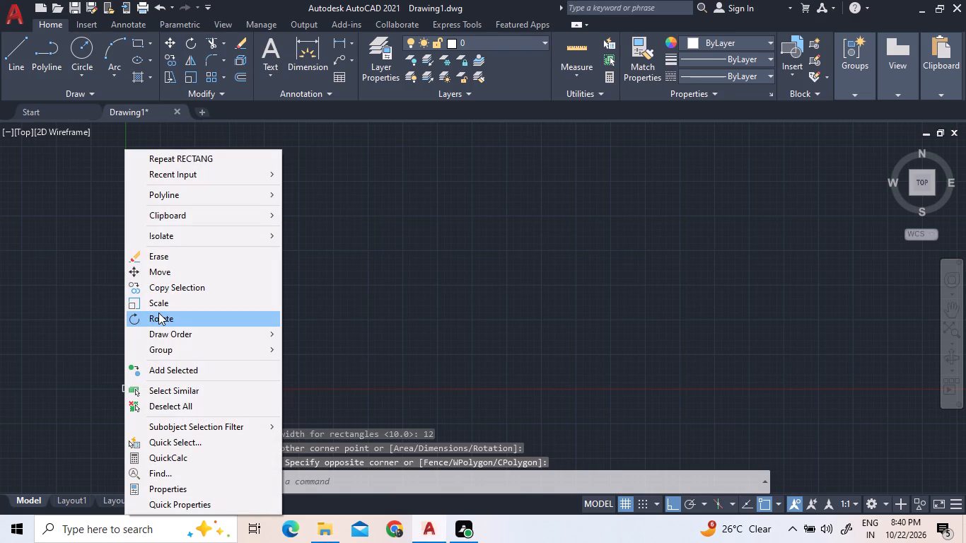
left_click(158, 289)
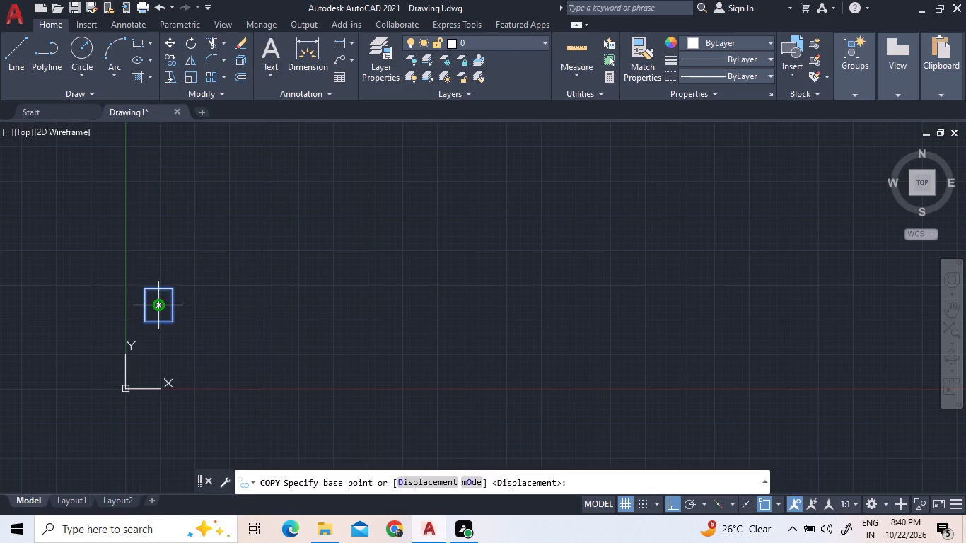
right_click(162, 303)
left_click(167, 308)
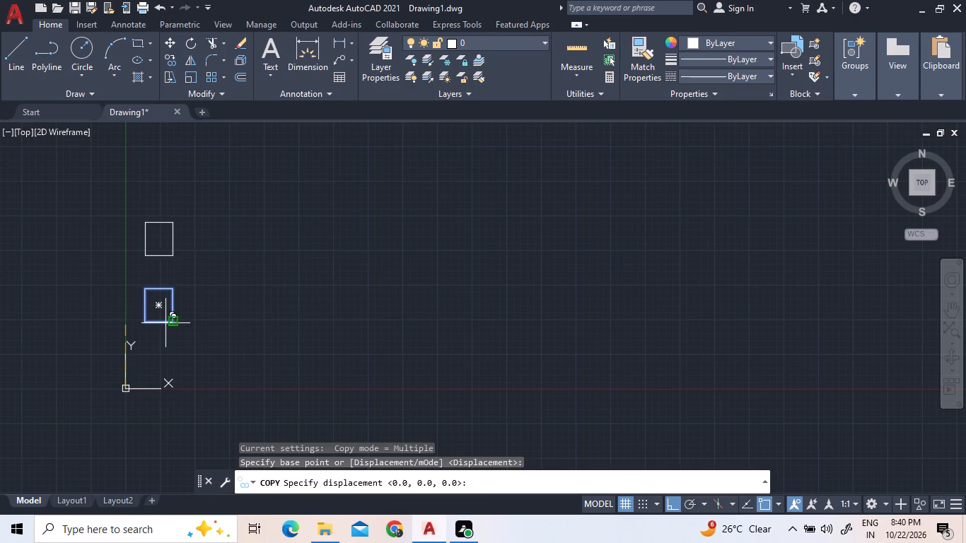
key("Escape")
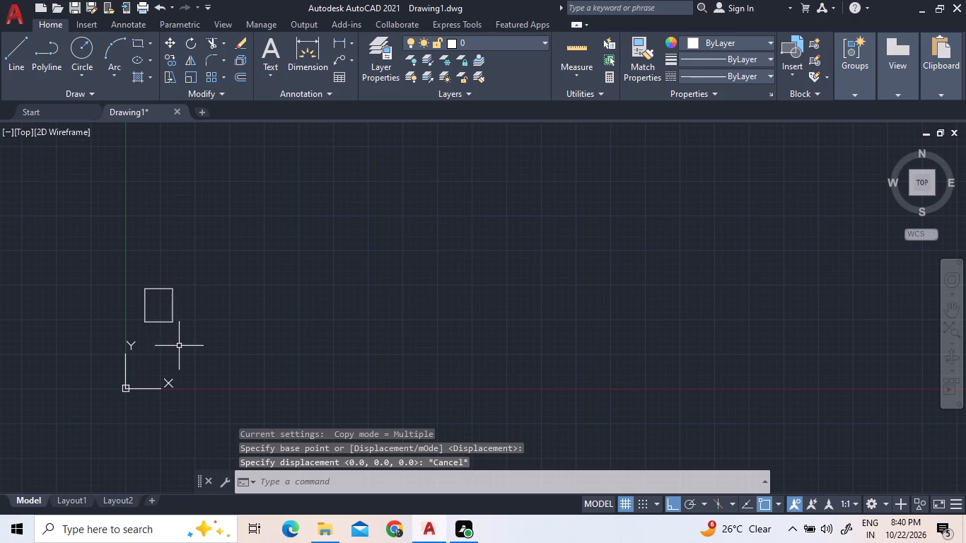
Move the rectangle straight down until its bottom edge sits just above the X axis.
left_click(176, 342)
left_click(127, 308)
right_click(127, 308)
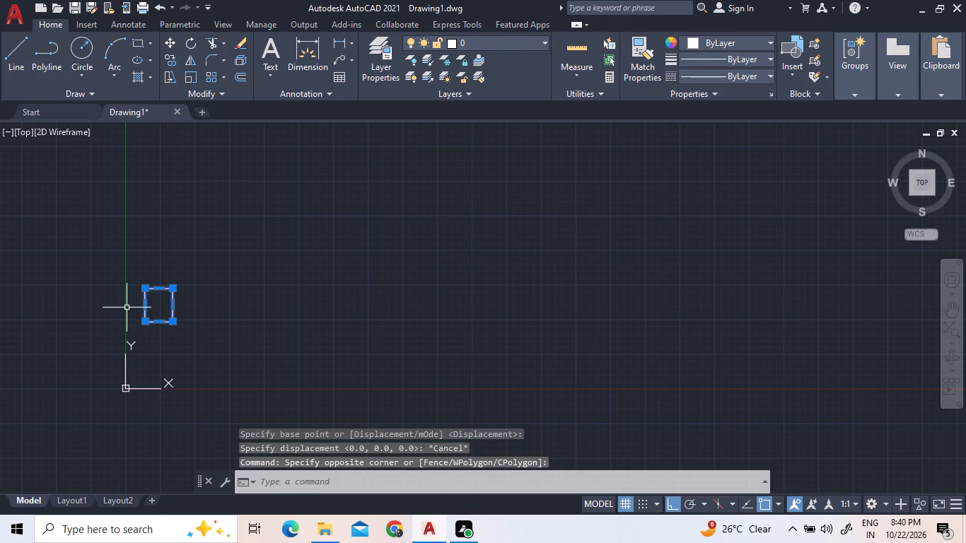
left_click(186, 273)
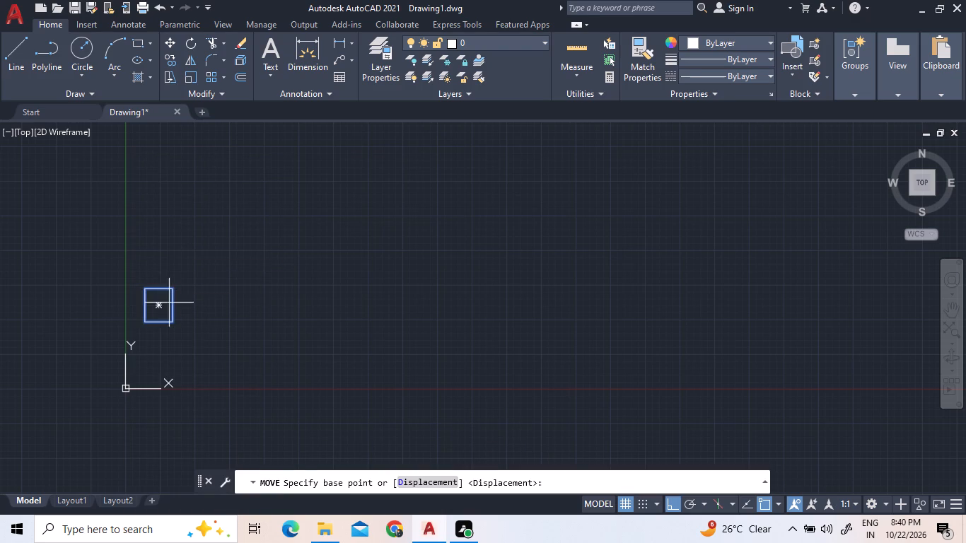
left_click(161, 307)
scroll(122, 388, "up", 3)
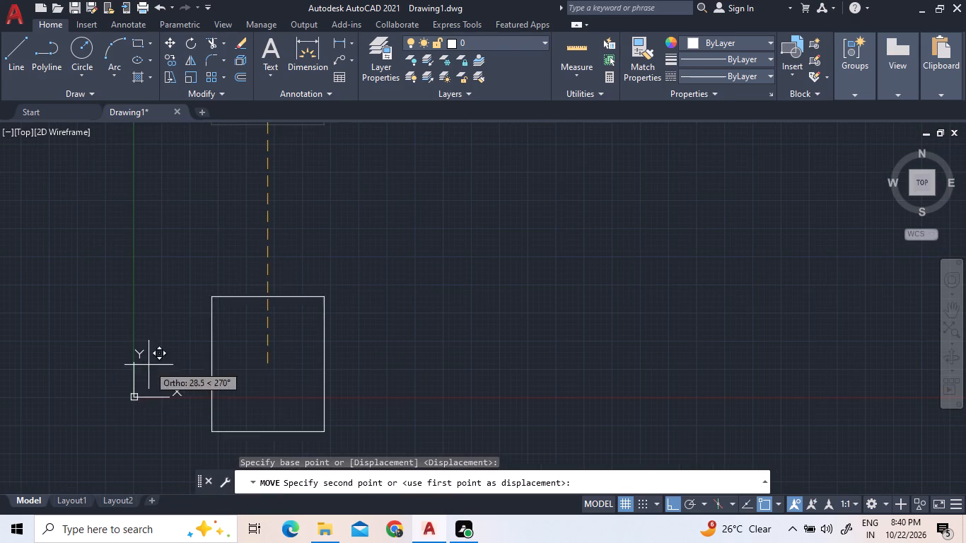
left_click(182, 313)
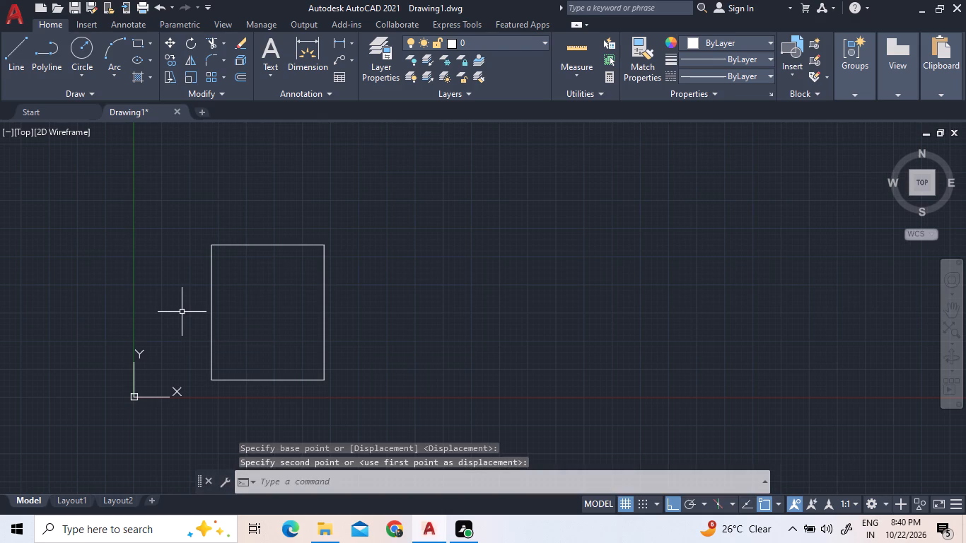
Move the rectangle horizontally west by about 7 mm so its west edge lies on the Y axis.
left_click(349, 378)
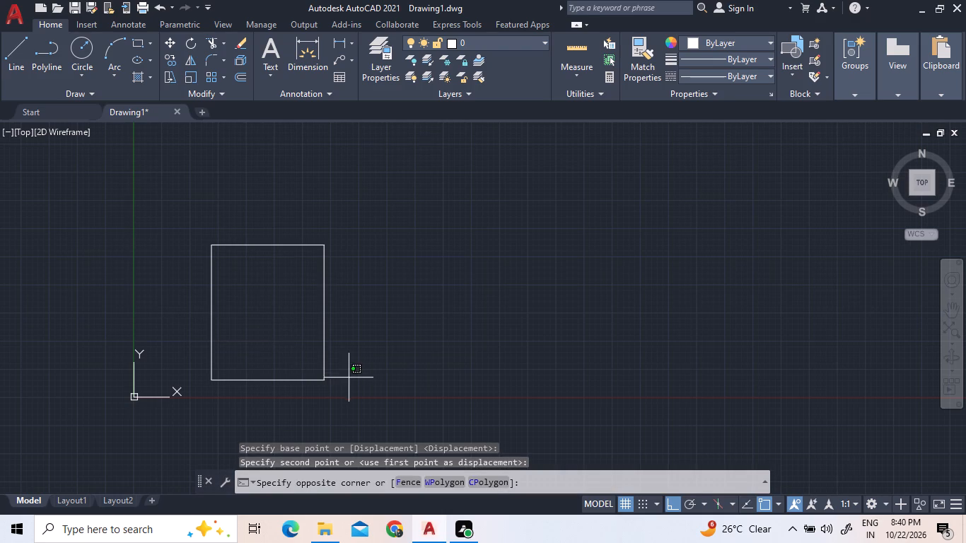
left_click(225, 301)
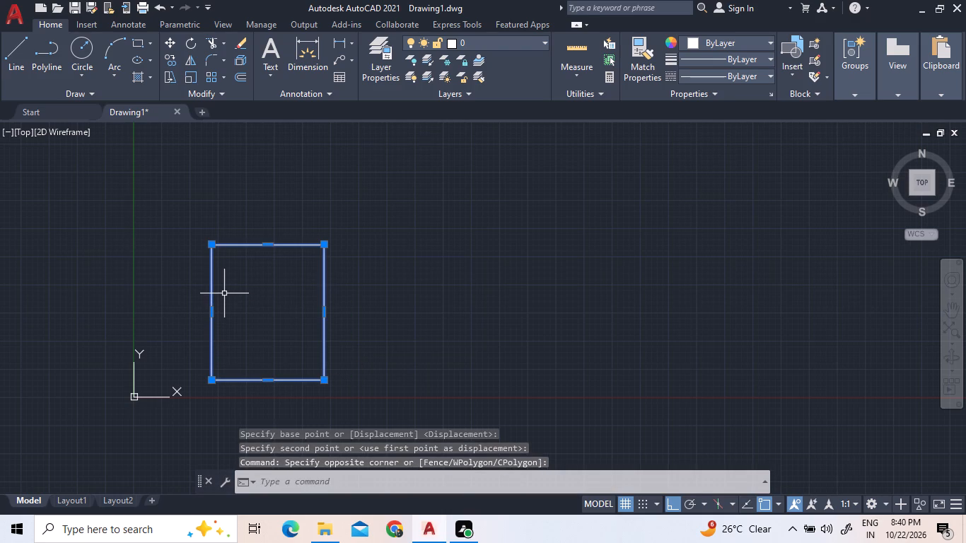
right_click(235, 311)
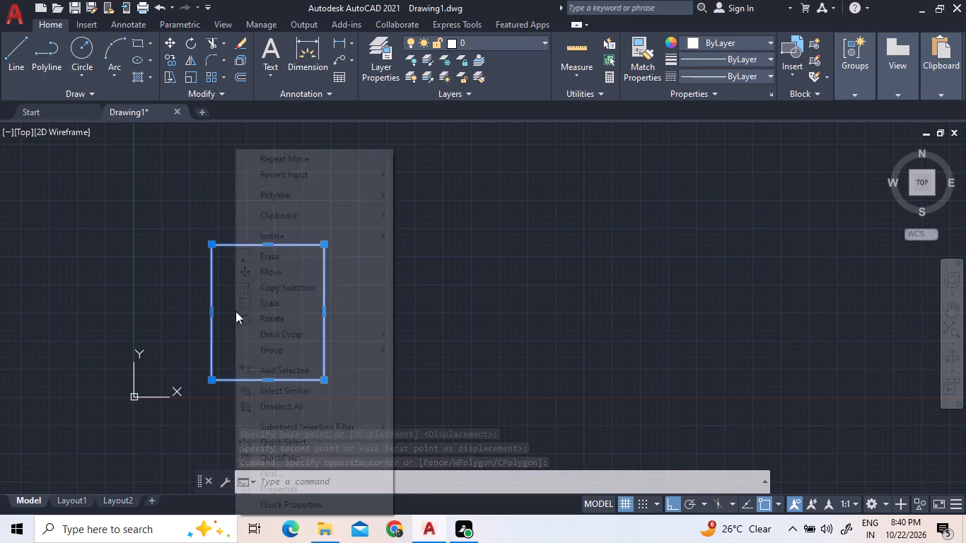
left_click(272, 270)
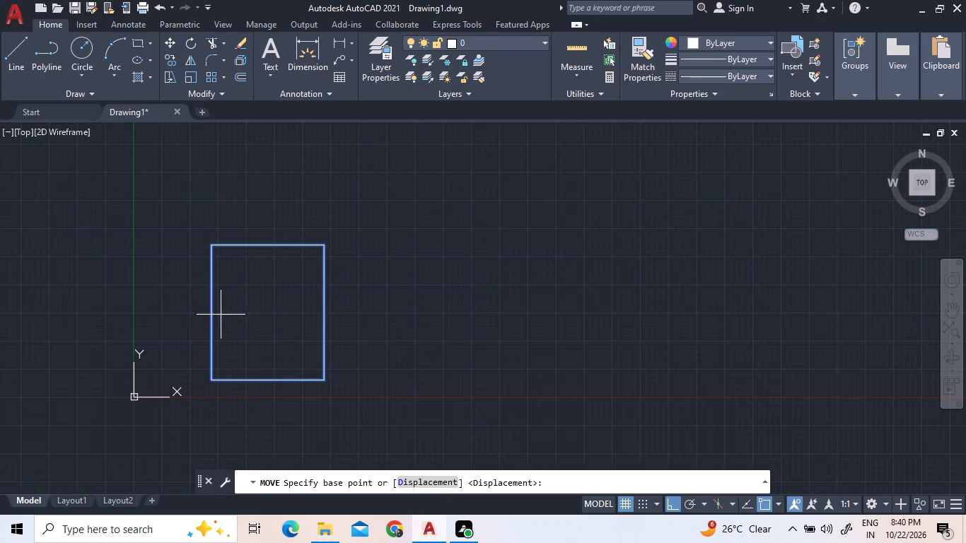
left_click(212, 315)
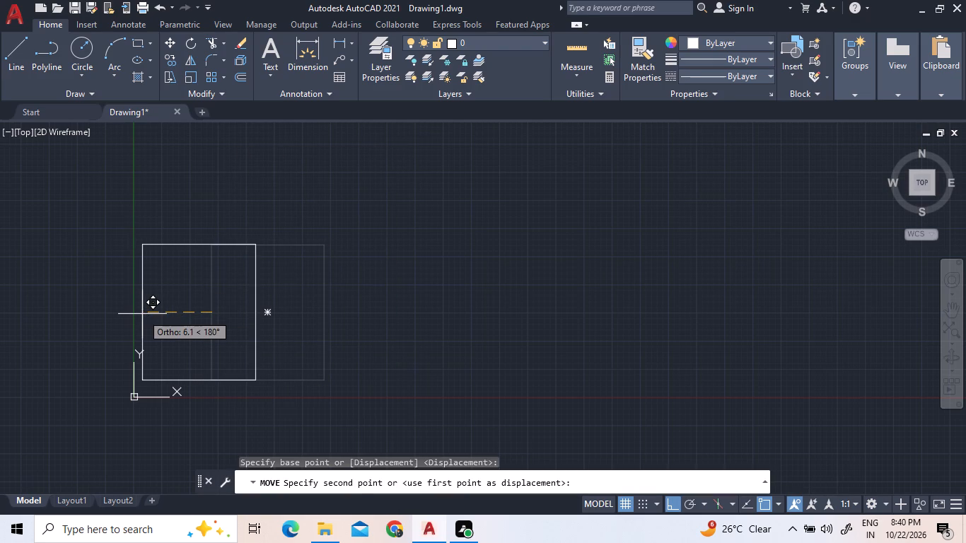
scroll(128, 315, "up", 2)
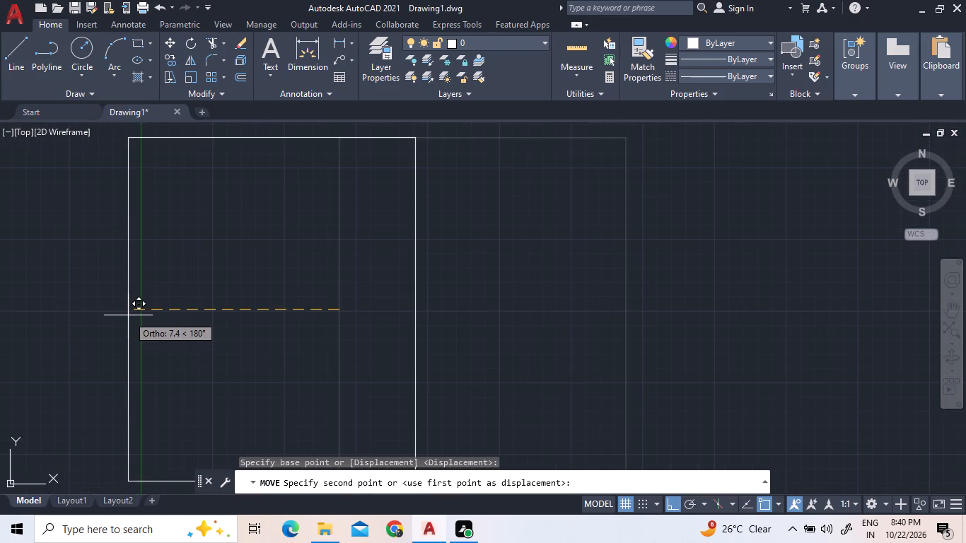
scroll(139, 315, "down", 2)
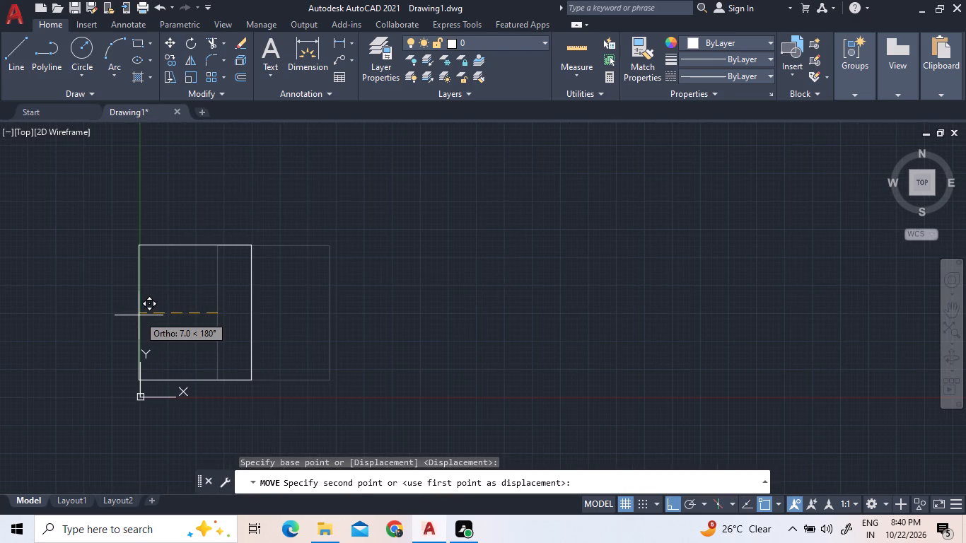
scroll(139, 315, "up", 2)
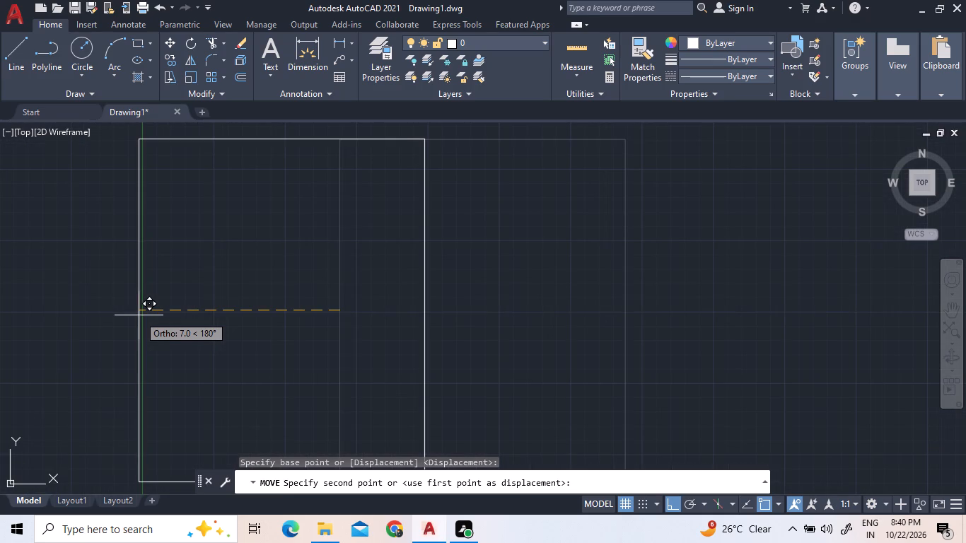
left_click(141, 314)
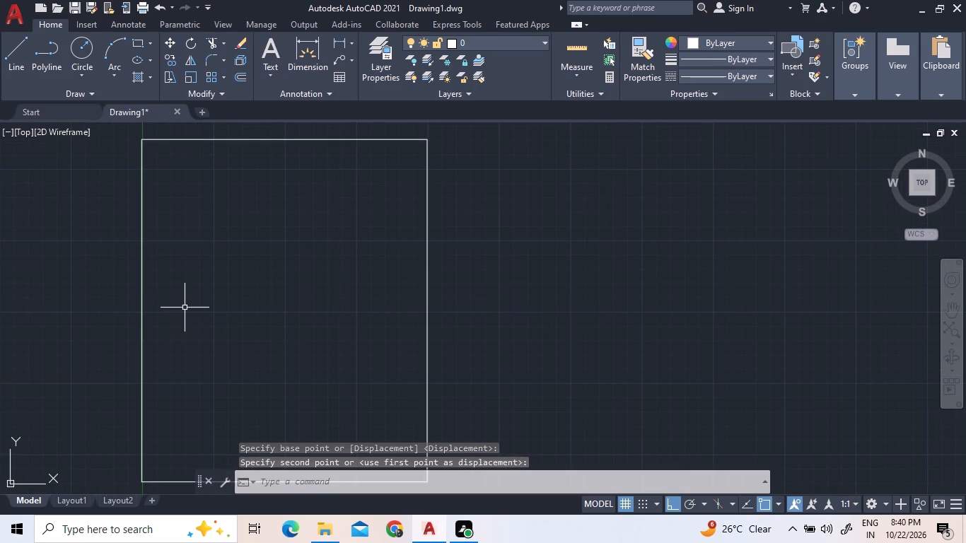
scroll(185, 308, "down", 1)
scroll(169, 348, "up", 1)
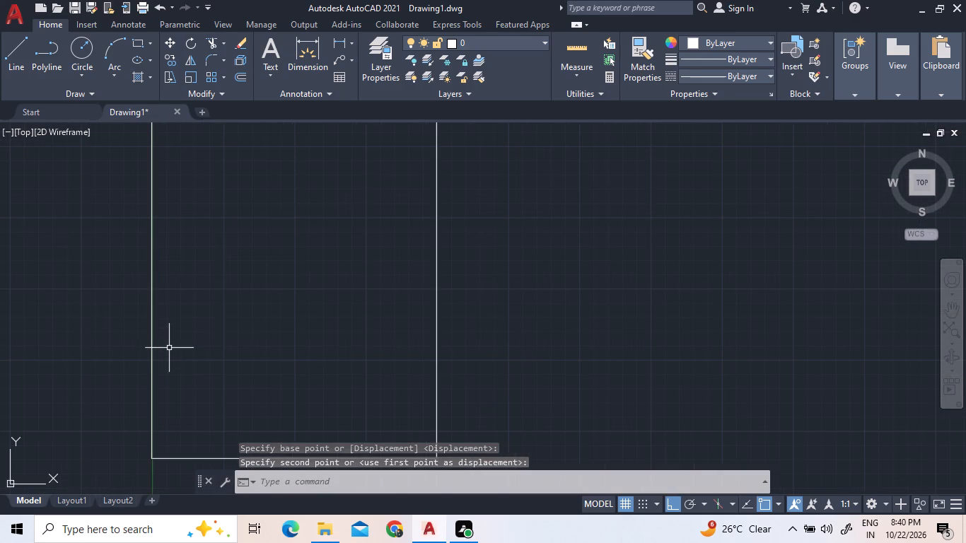
scroll(169, 348, "down", 1)
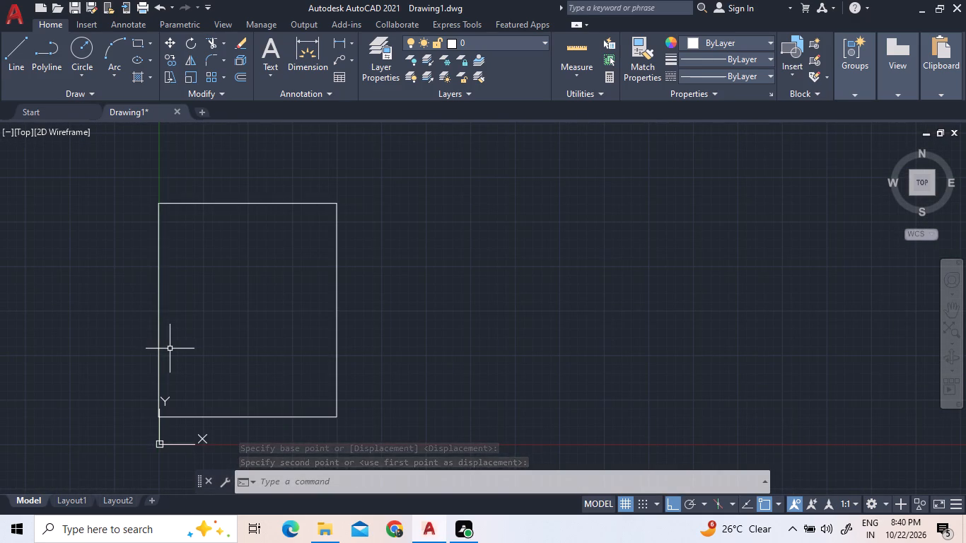
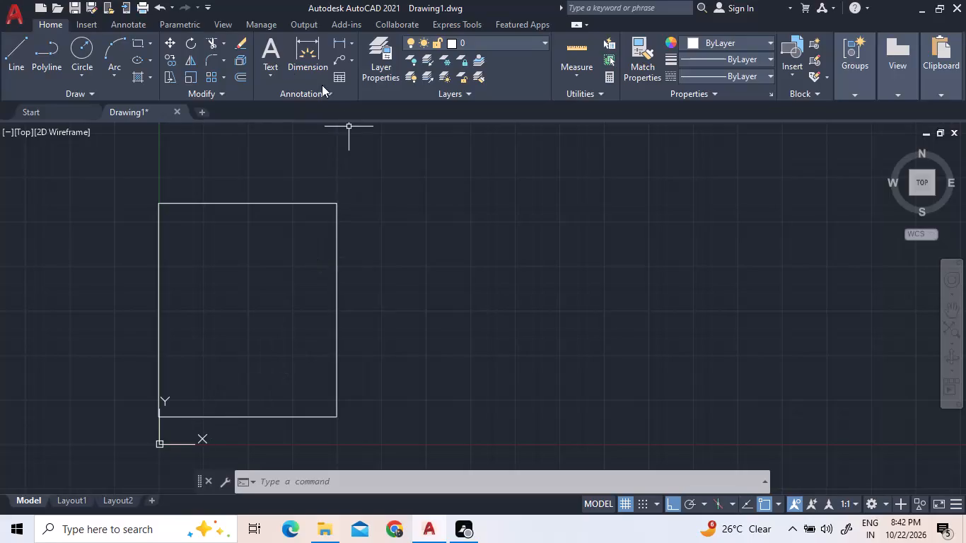
Explode the 10 by 12 mm rectangle into separate lines.
left_click(168, 213)
left_click(129, 184)
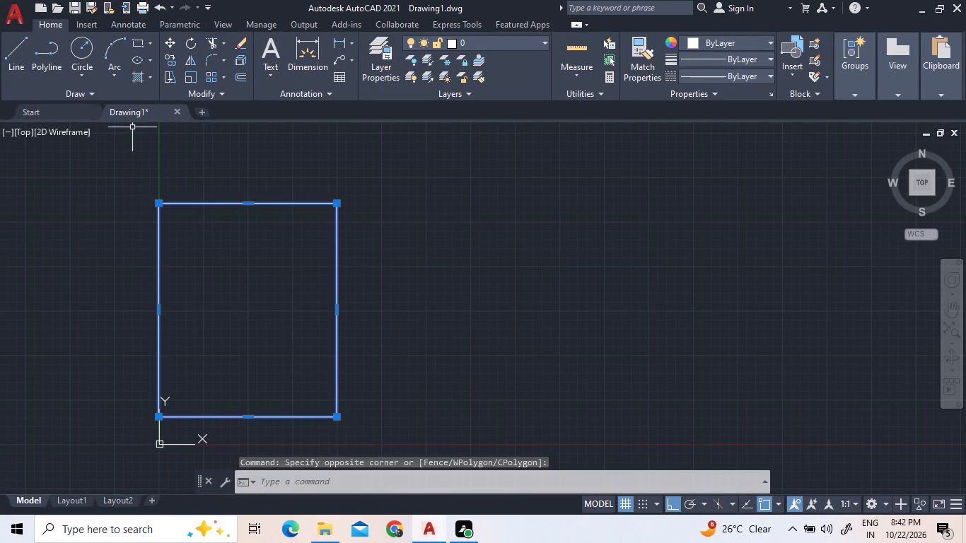
type("x")
key("space")
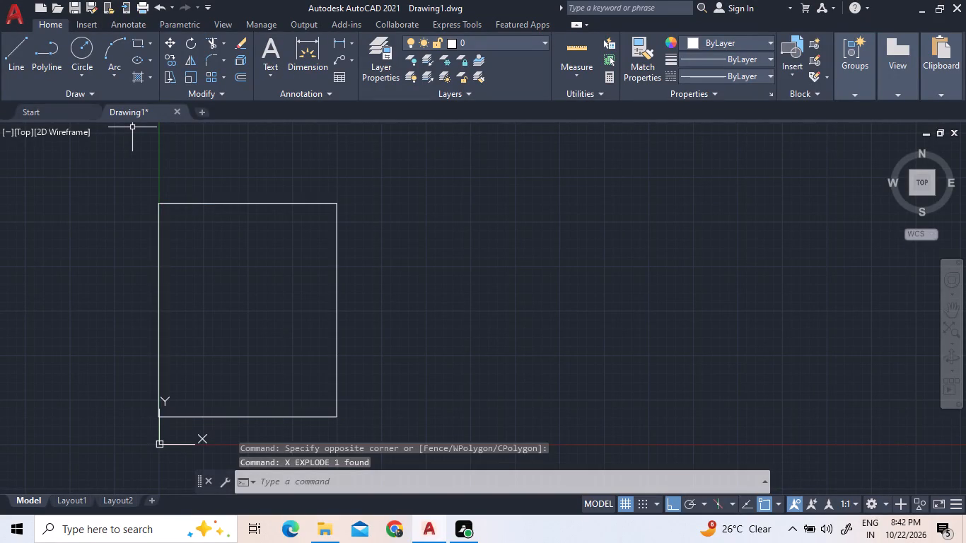
Offset all four edges of the exploded rectangle inward by 0.23 mm.
left_click(237, 78)
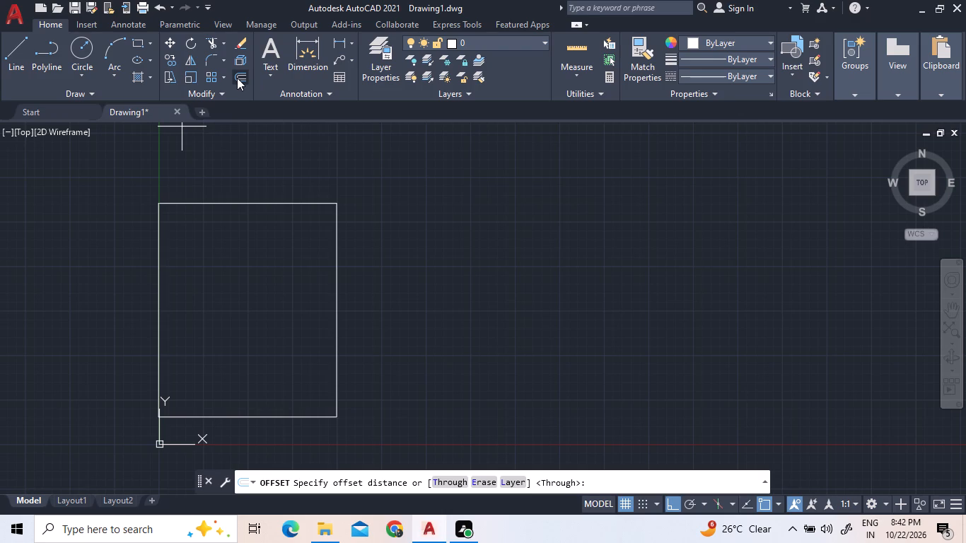
type("0.")
key("2")
key("3")
key("Return")
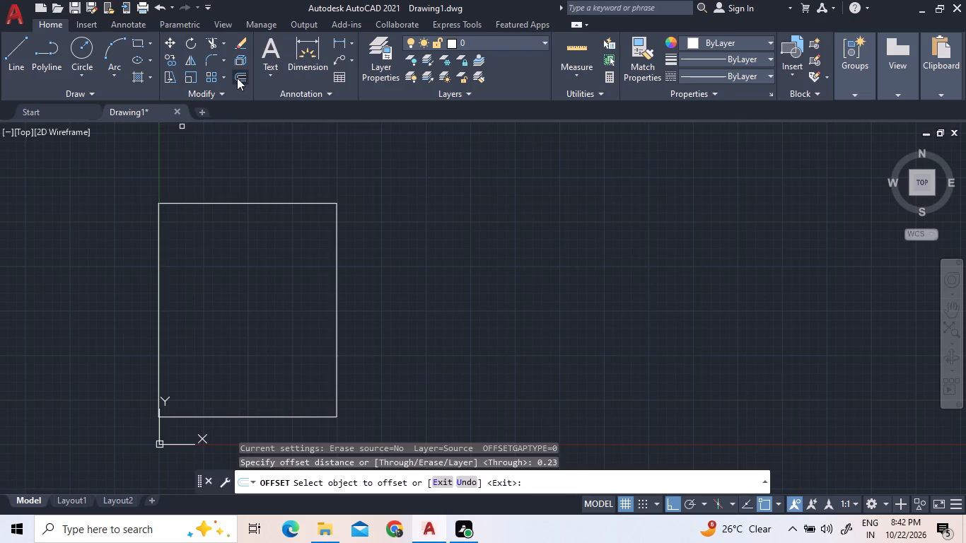
left_click(251, 202)
left_click(242, 226)
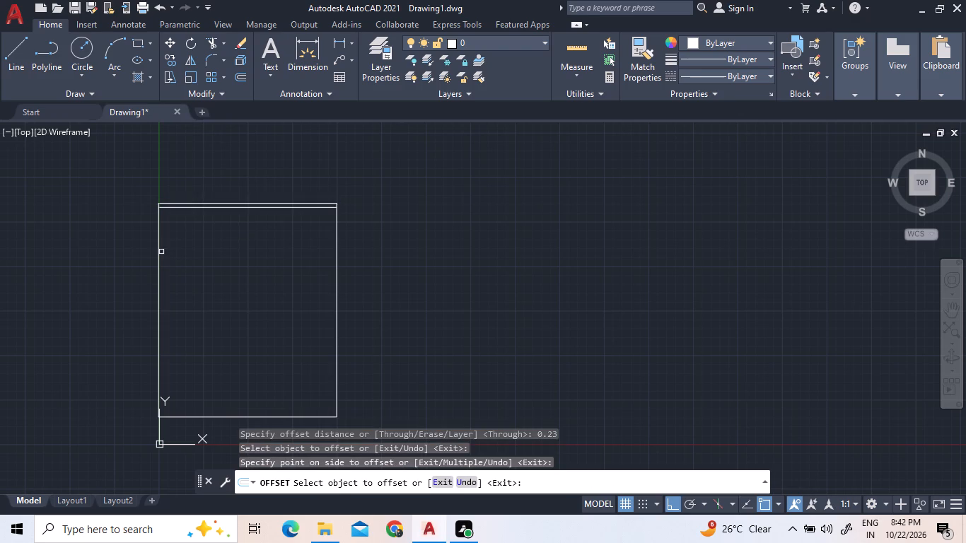
left_click(158, 250)
left_click(180, 250)
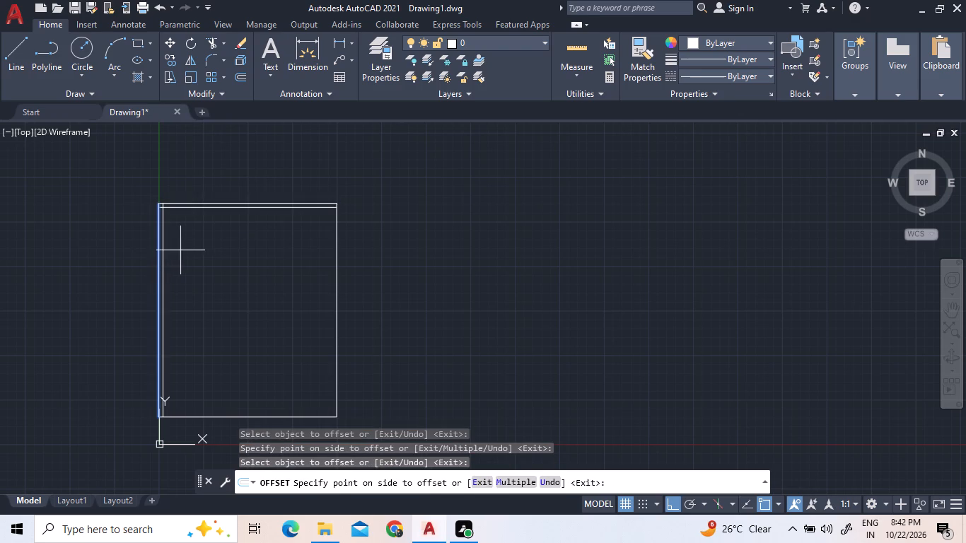
left_click(336, 300)
left_click(314, 283)
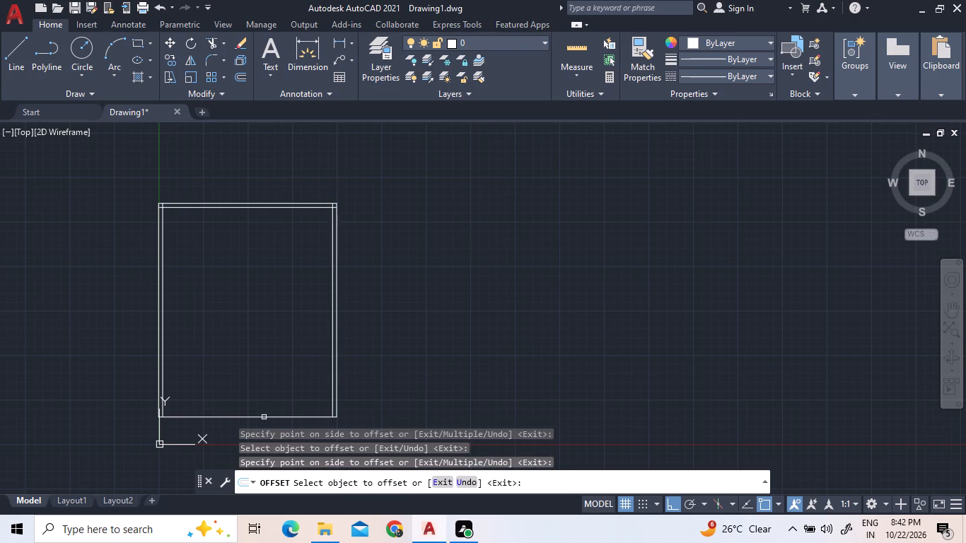
left_click(264, 415)
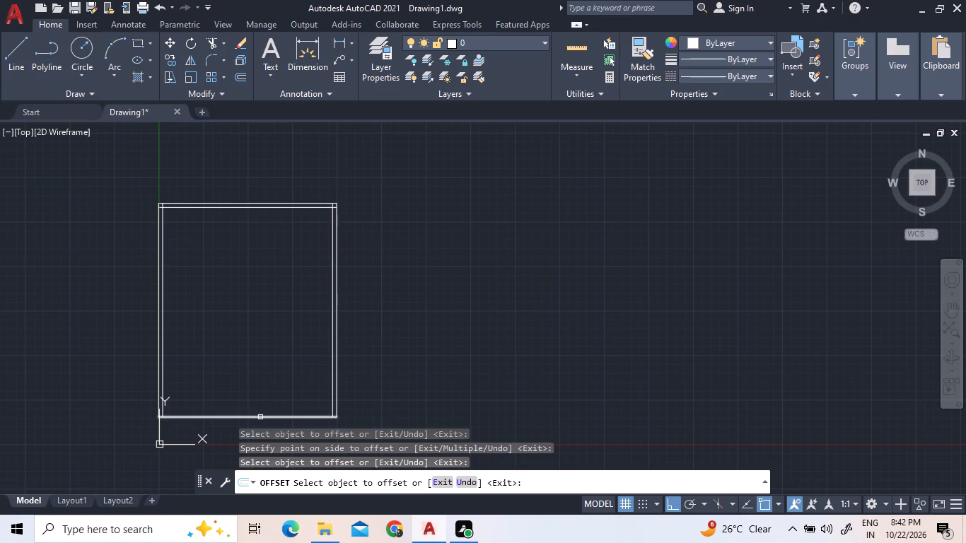
left_click(260, 417)
left_click(264, 402)
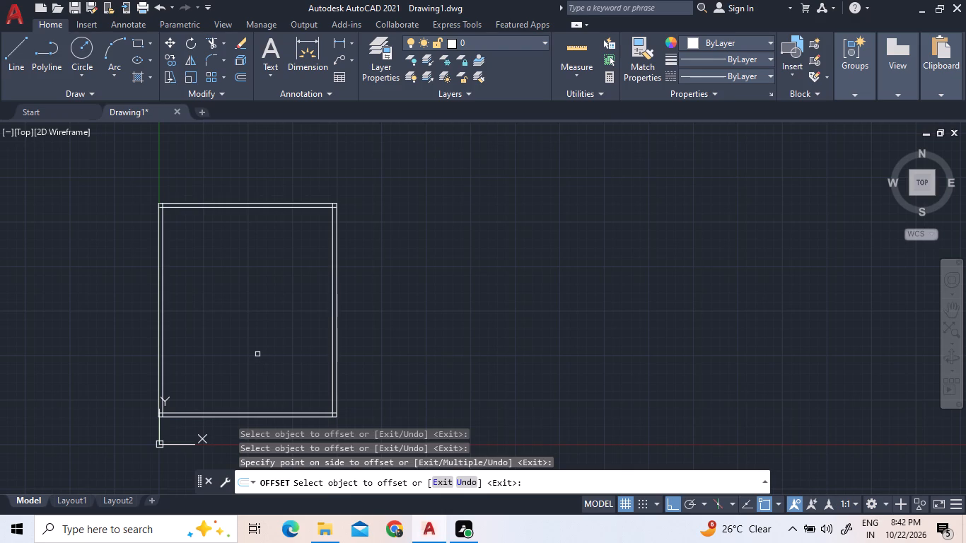
right_click(257, 354)
left_click(267, 370)
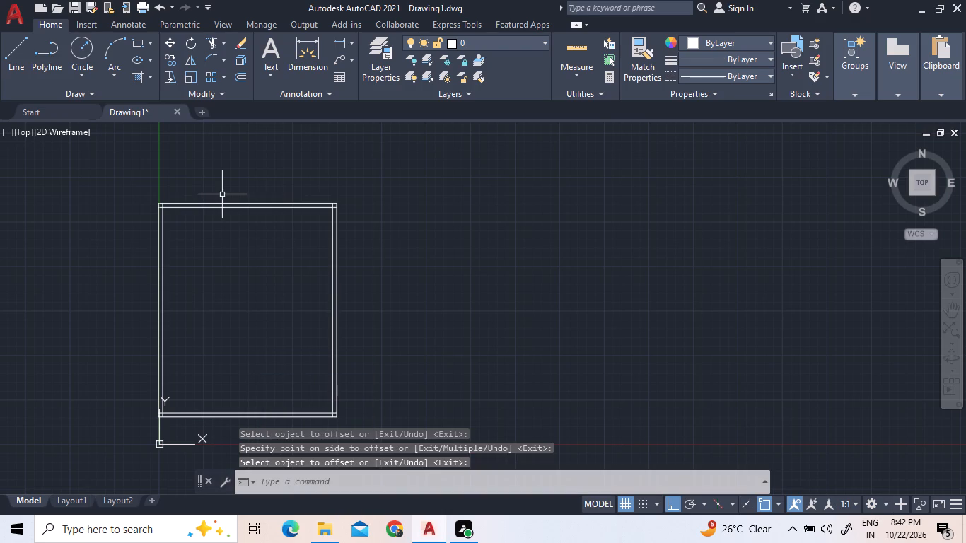
Trim the overlapping ends of the inner offset lines at the two upper corners.
scroll(220, 195, "up", 1)
scroll(148, 186, "up", 1)
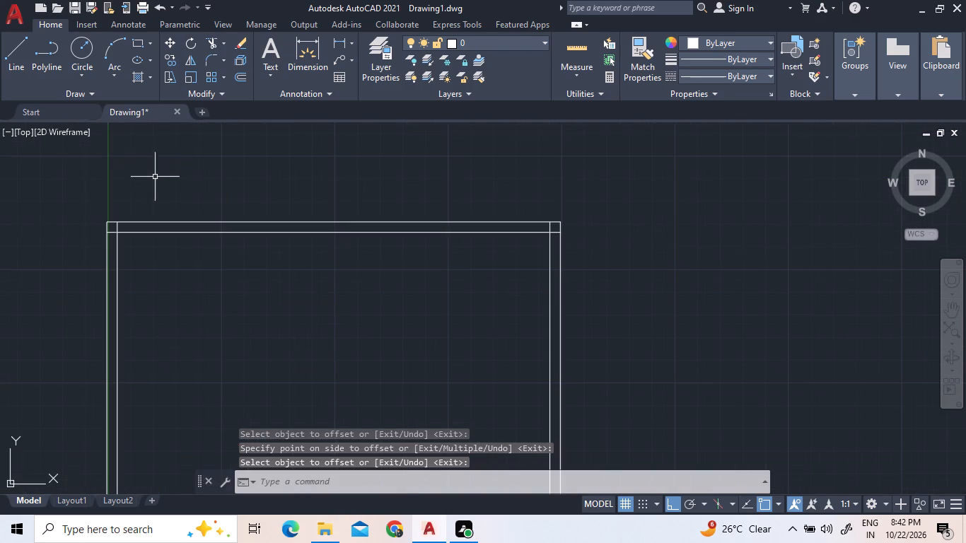
left_click(209, 43)
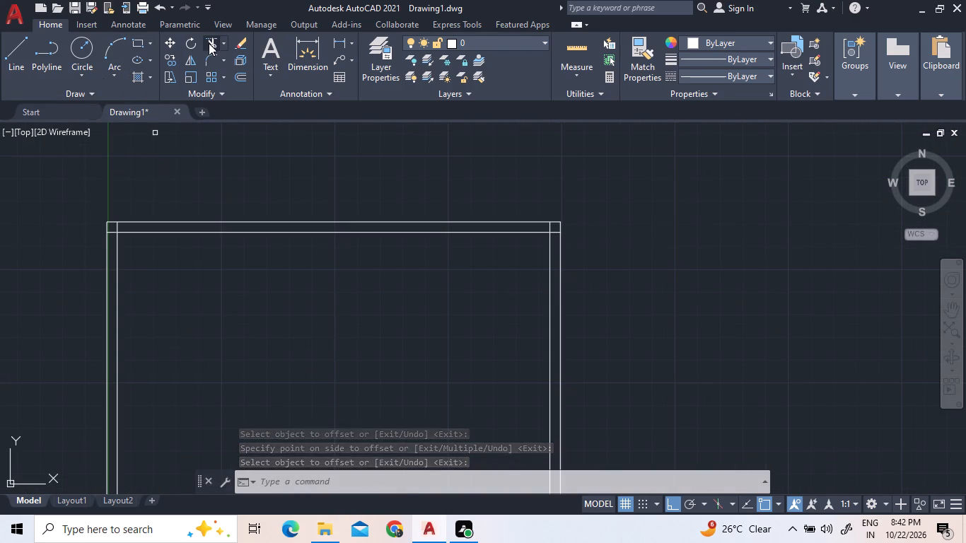
left_click(116, 226)
left_click(112, 233)
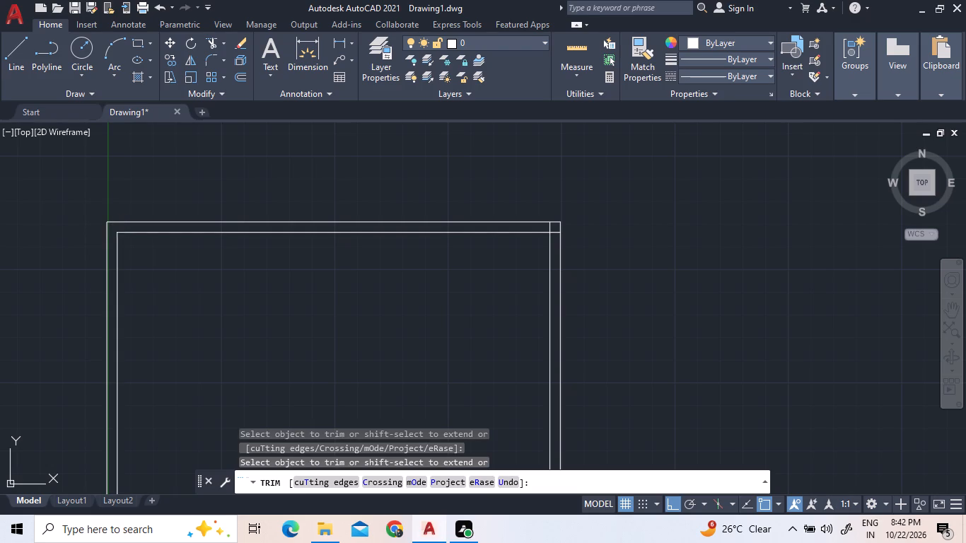
left_click(552, 226)
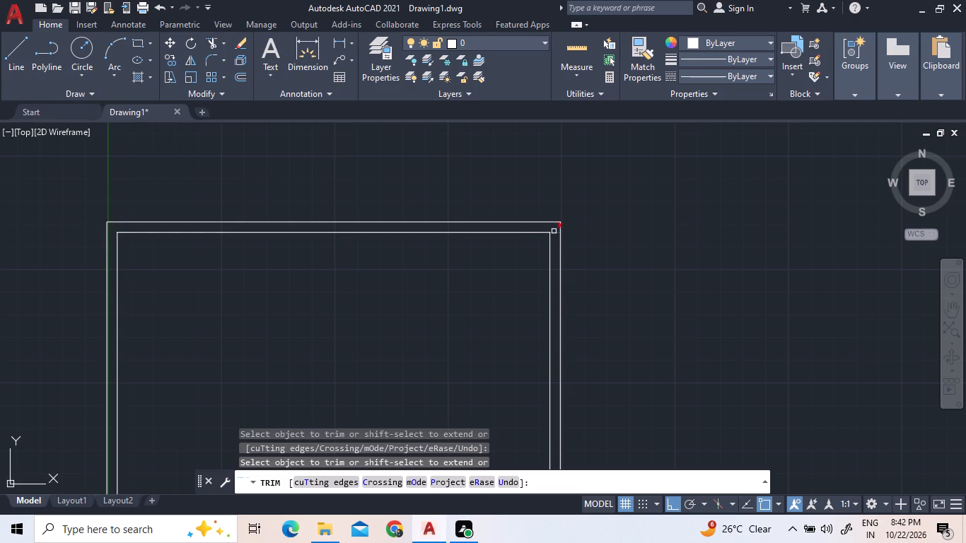
left_click(554, 231)
right_click(430, 192)
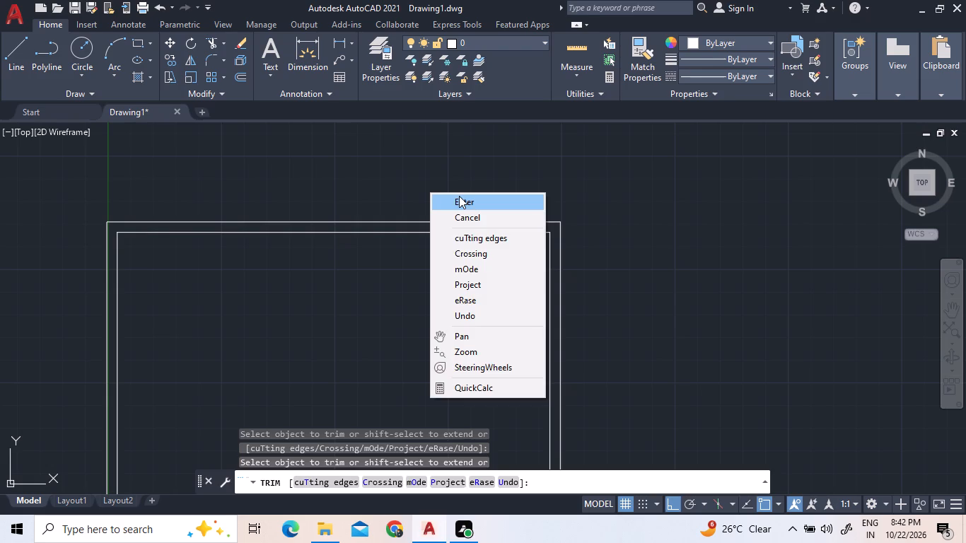
left_click(460, 196)
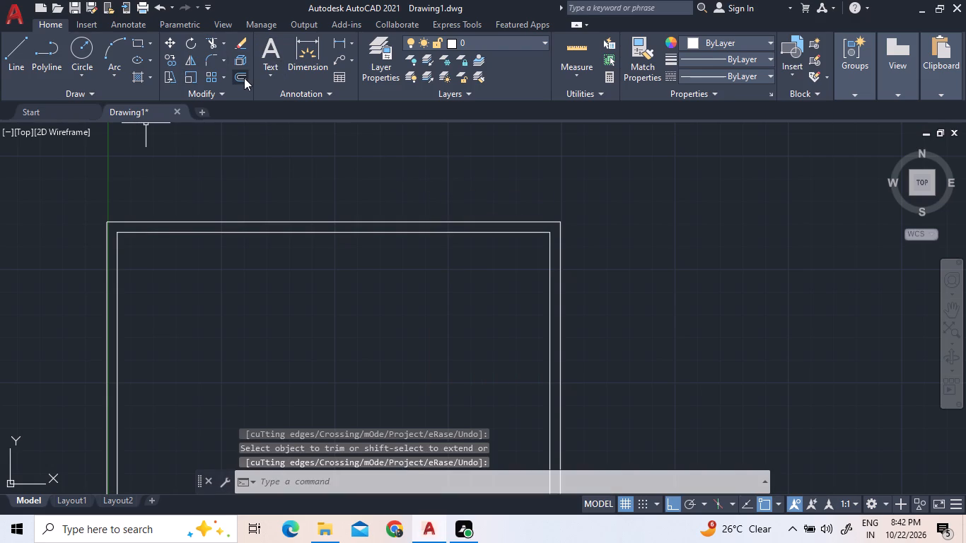
Offset the inner top line 2.0 mm downward into the rectangle.
left_click(245, 78)
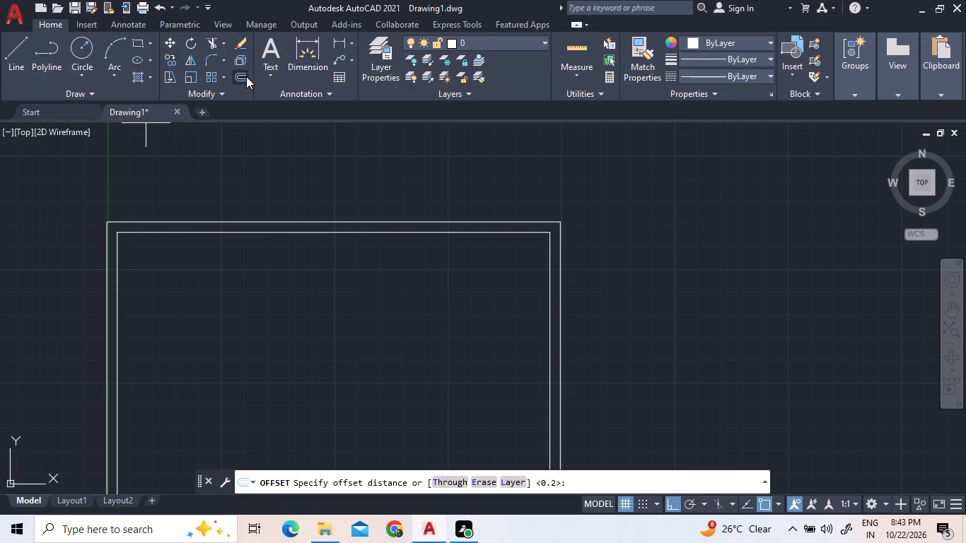
key("2")
key("0")
key("BackSpace")
type(".0")
key("Return")
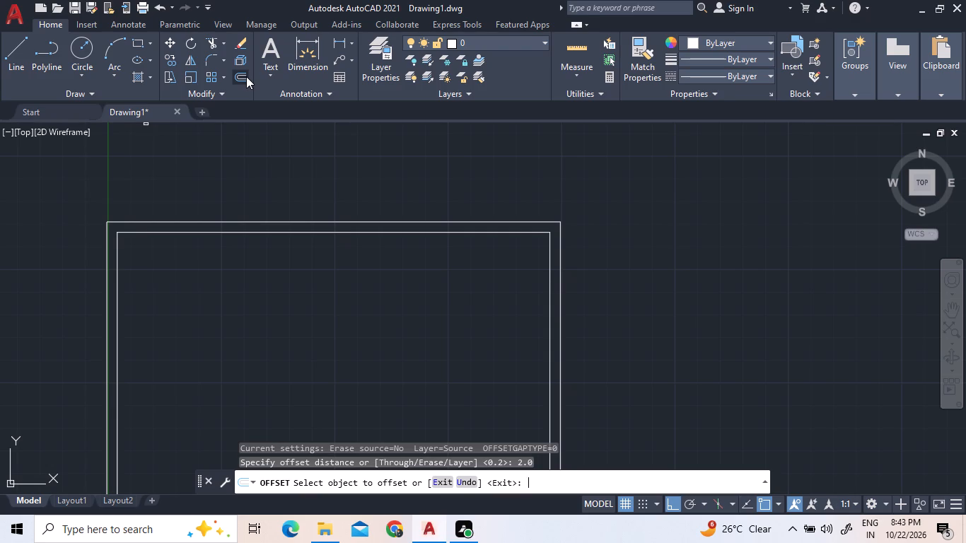
left_click(268, 234)
left_click(272, 262)
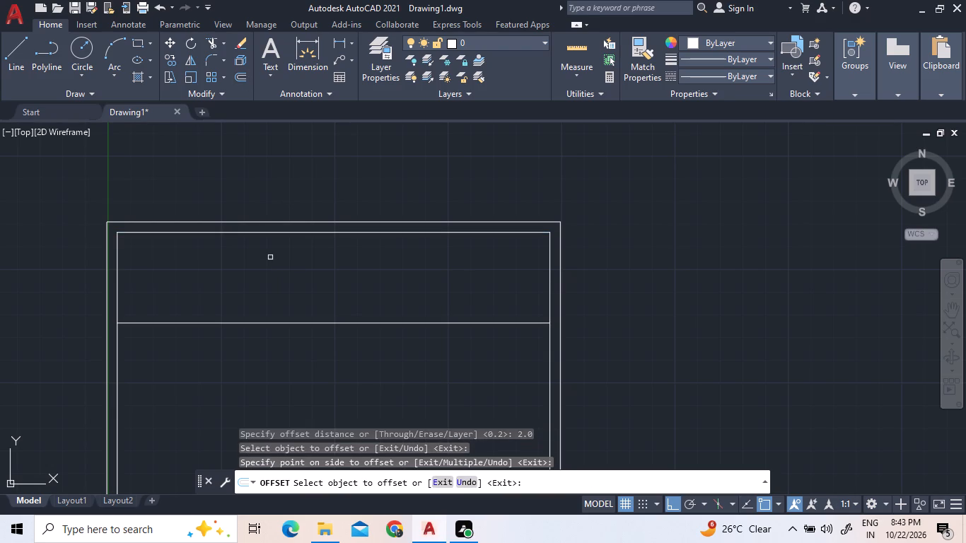
Offset the inner west vertical line 1.40 mm to the east.
left_click(239, 75)
type("1.4")
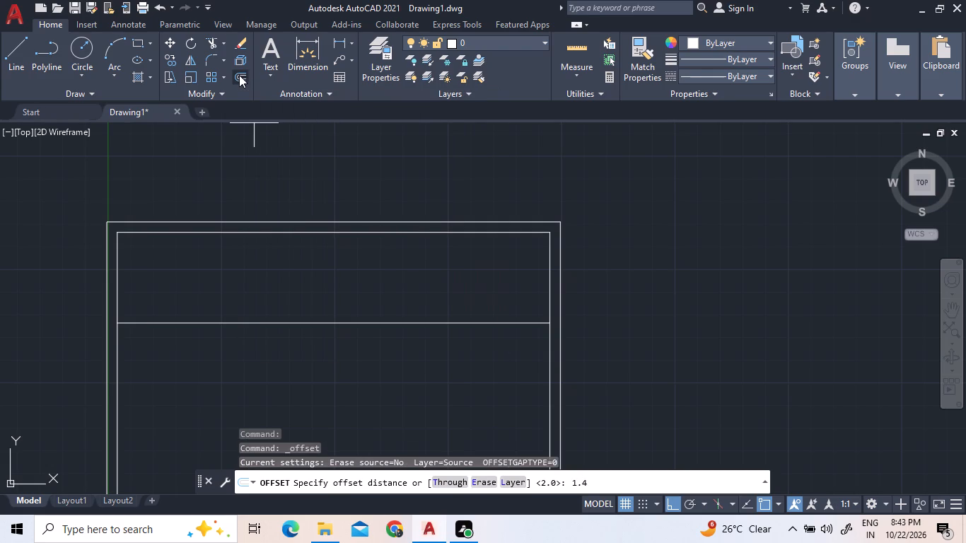
key("0")
key("Return")
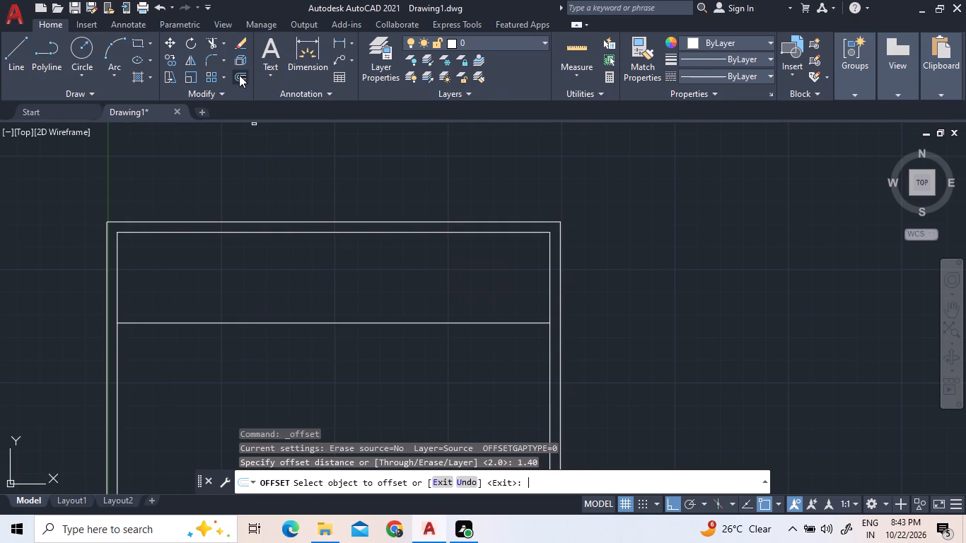
left_click(116, 270)
left_click(154, 280)
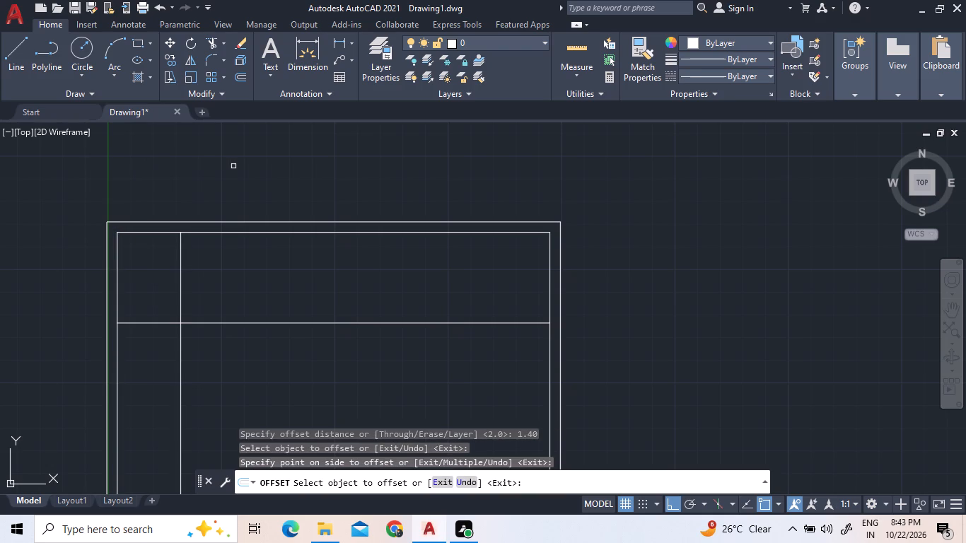
Offset the interior vertical line 0.12 mm west and the interior horizontal line 0.12 mm upward.
left_click(240, 79)
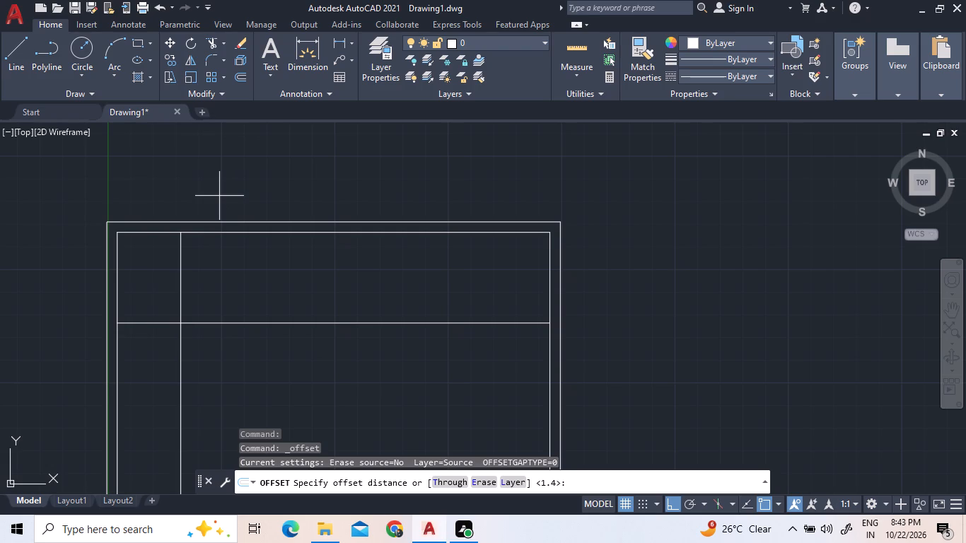
type("0.1")
key("2")
key("Return")
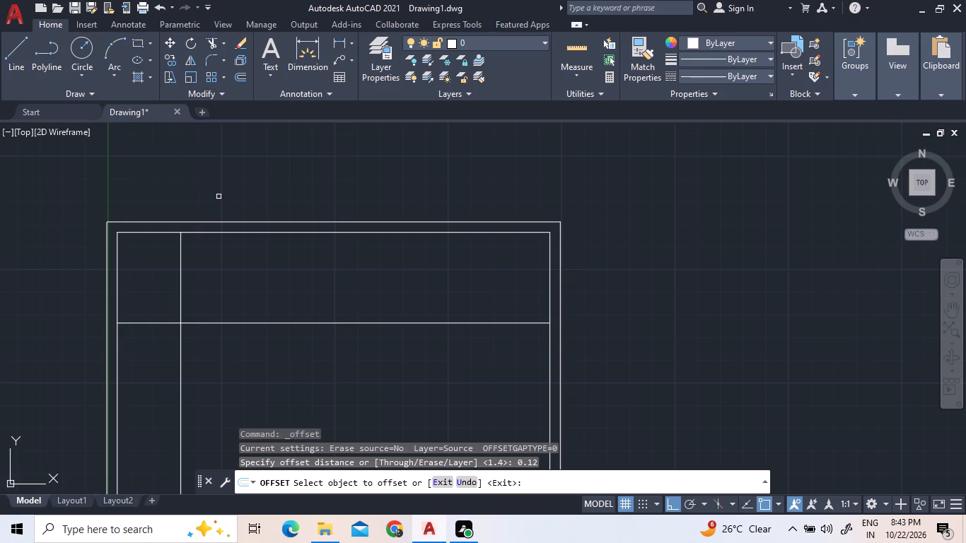
left_click(181, 291)
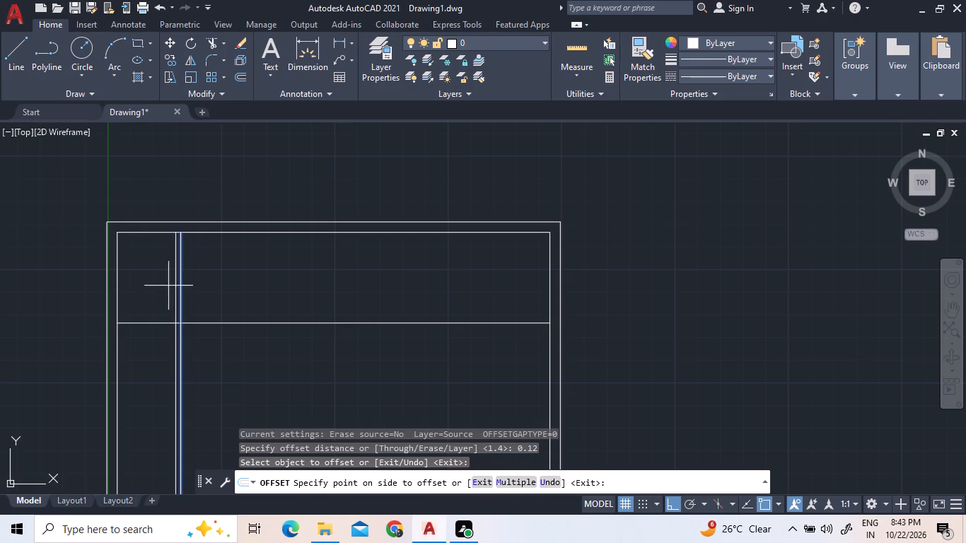
left_click(167, 286)
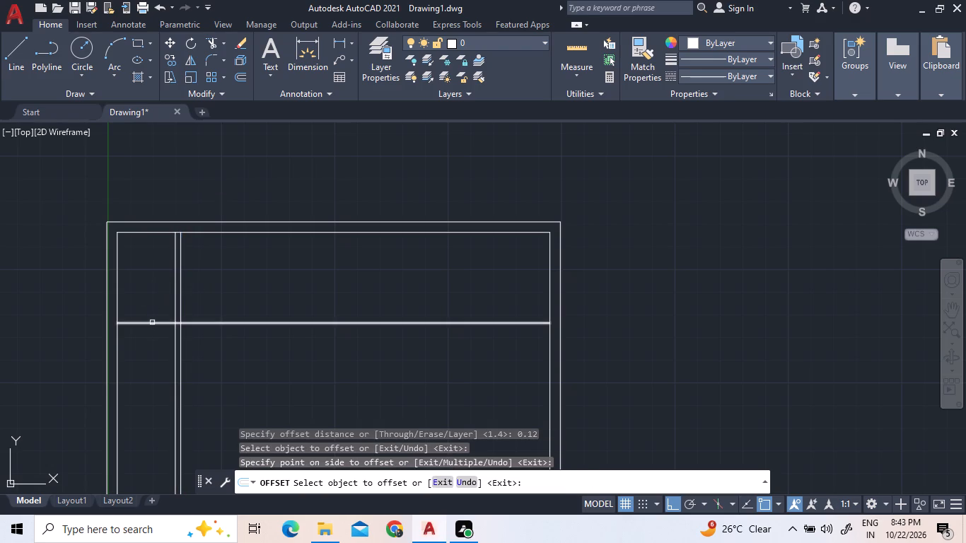
left_click(152, 322)
left_click(156, 313)
right_click(206, 294)
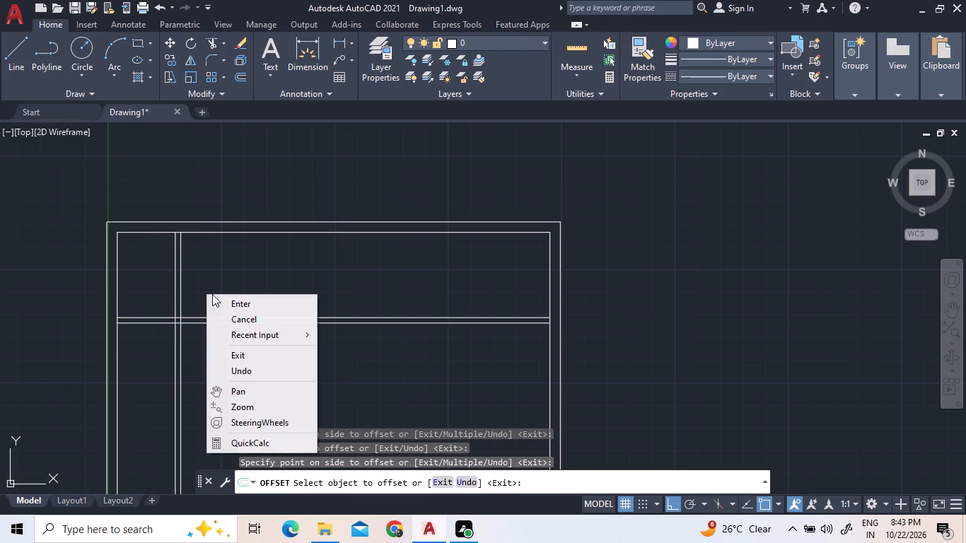
left_click(216, 297)
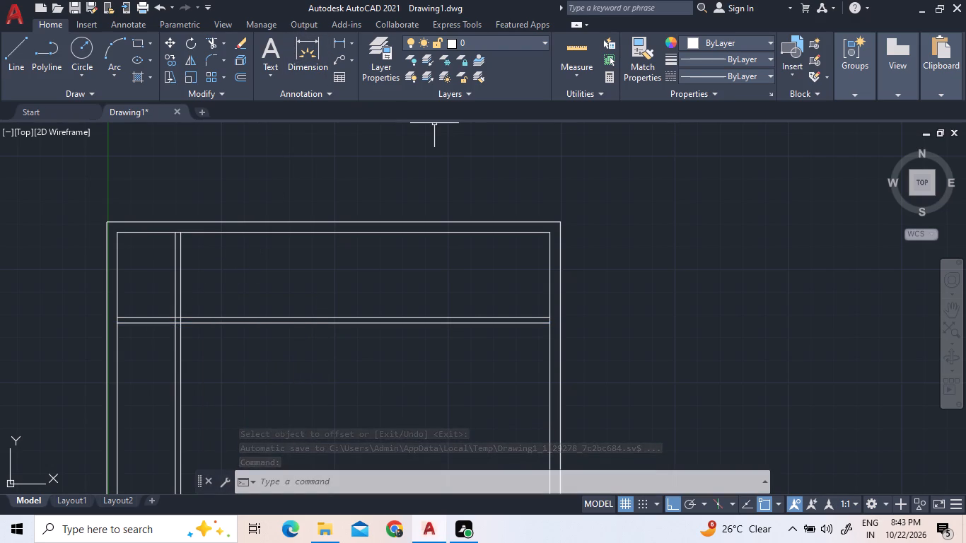
Offset the outer east vertical line 2.0 mm to the west, into the rectangle.
left_click(240, 71)
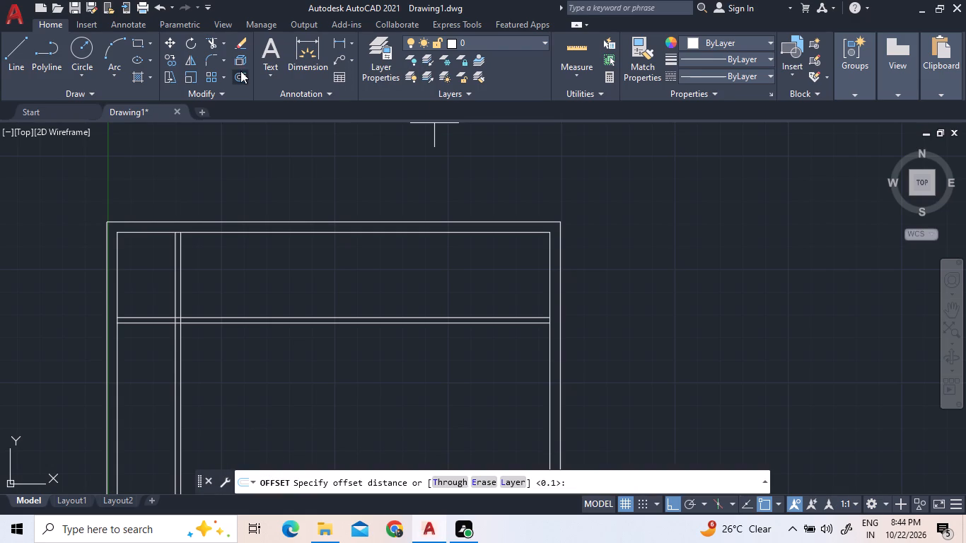
type("2.0")
key("Return")
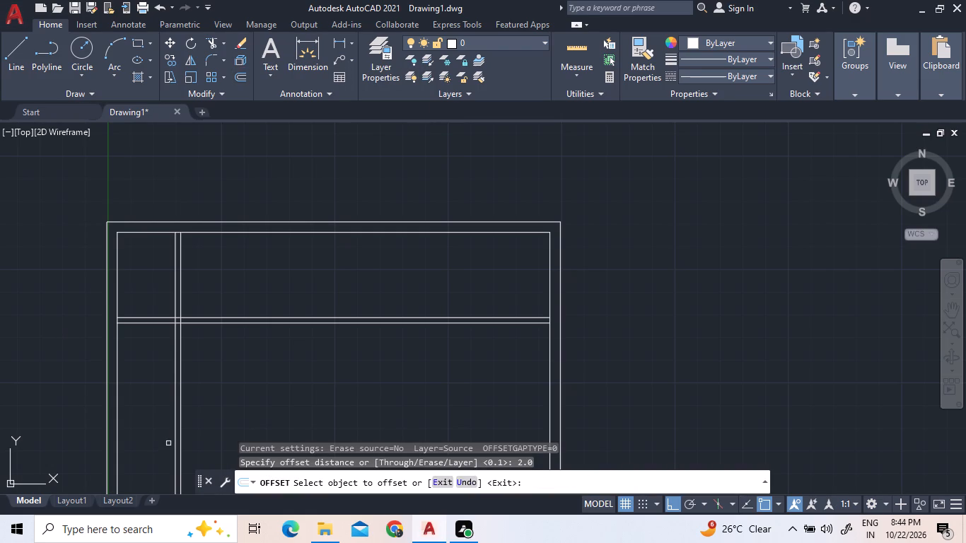
left_click(559, 375)
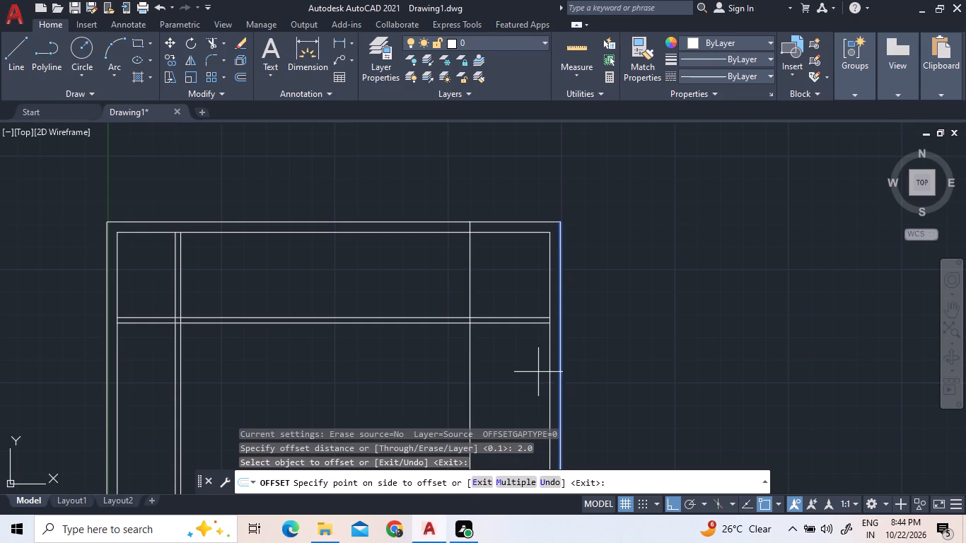
left_click(538, 372)
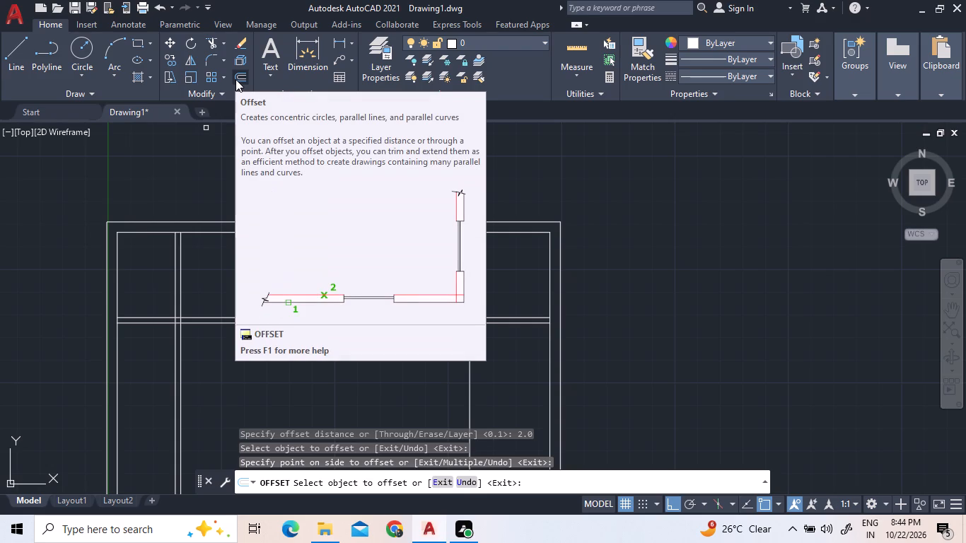
Offset the new eastern interior vertical line 0.12 mm west to form a partition wall.
left_click(235, 79)
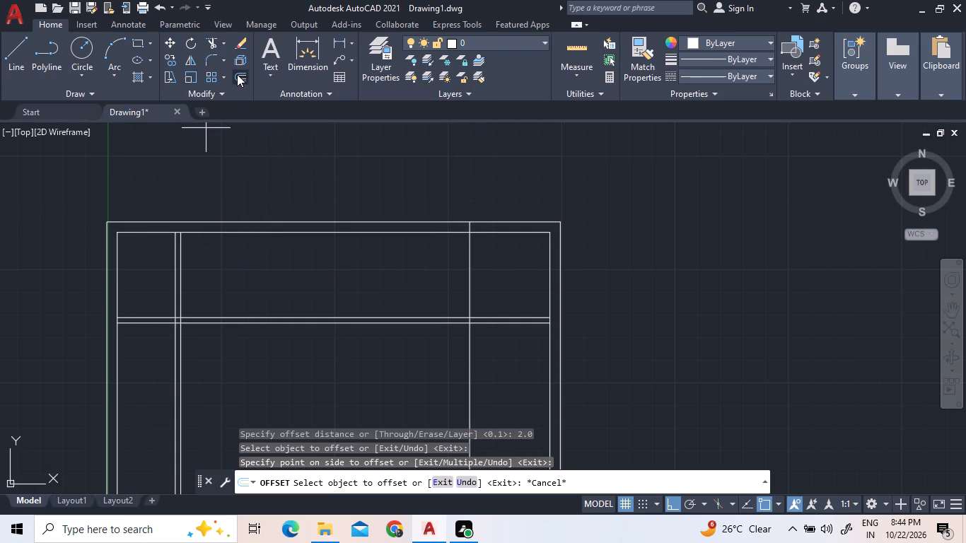
type("0.12")
key("Return")
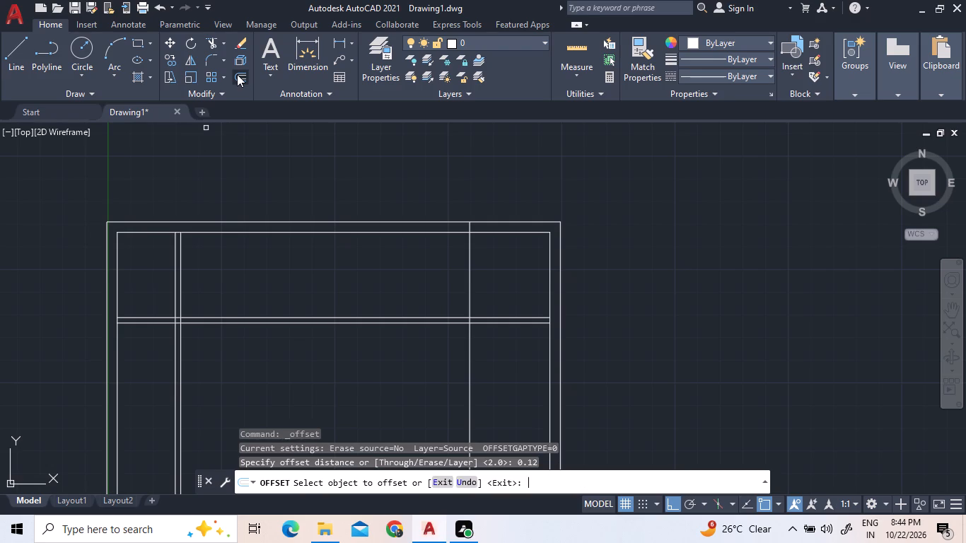
left_click(470, 286)
left_click(455, 286)
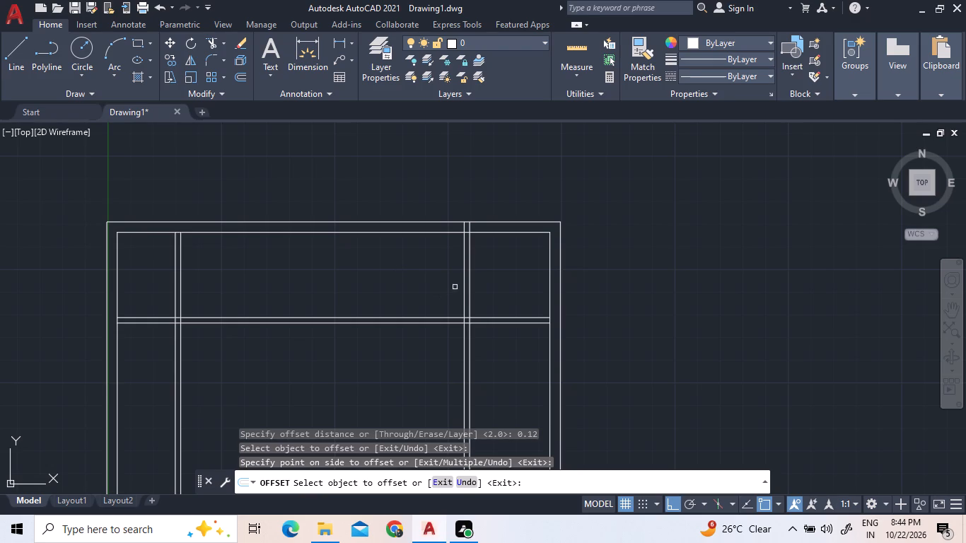
Offset the west line of the eastern partition 2.50 mm to the west.
left_click(243, 76)
type("2.5")
key("0")
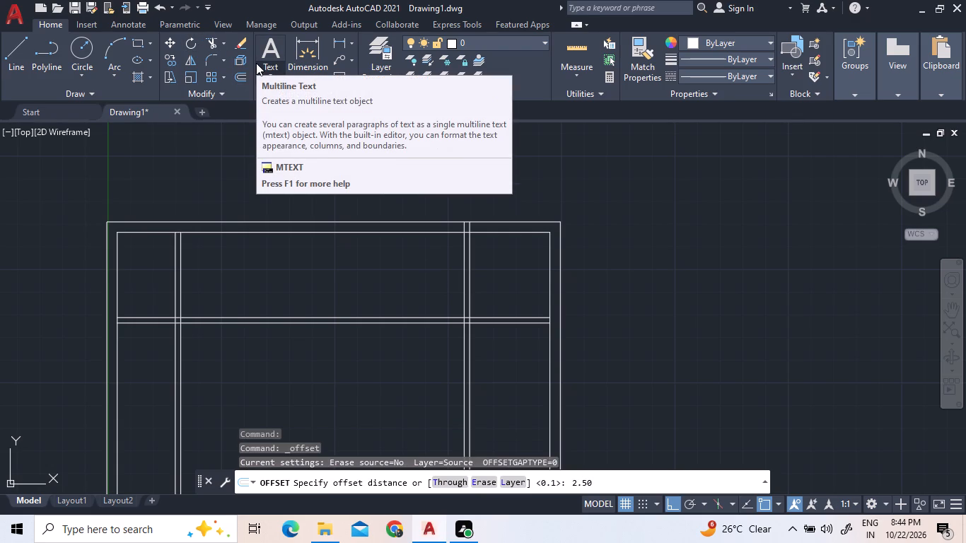
key("Return")
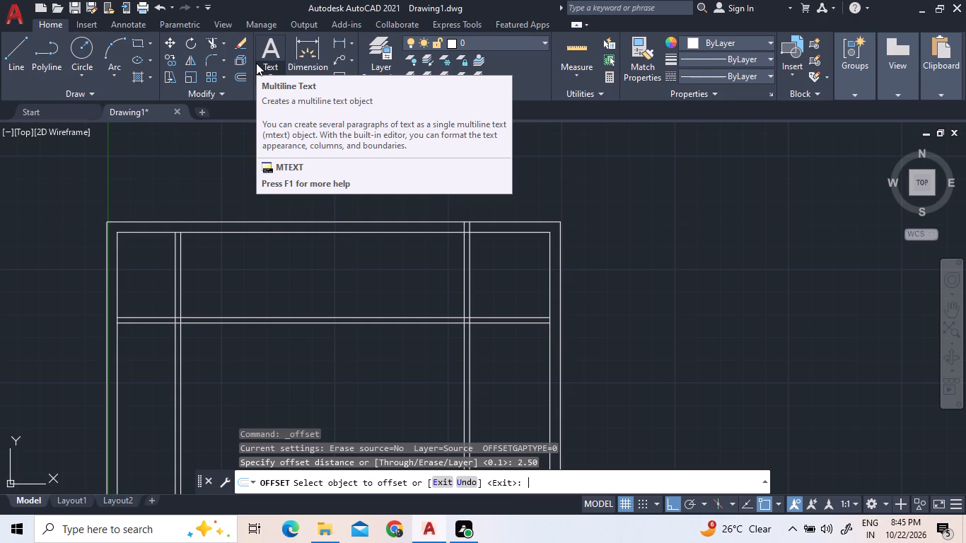
left_click(463, 230)
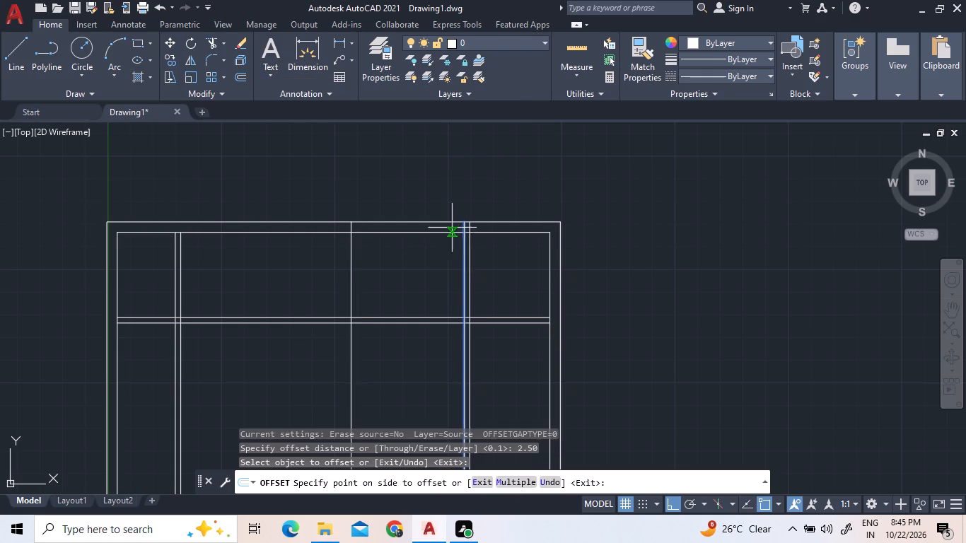
left_click(431, 224)
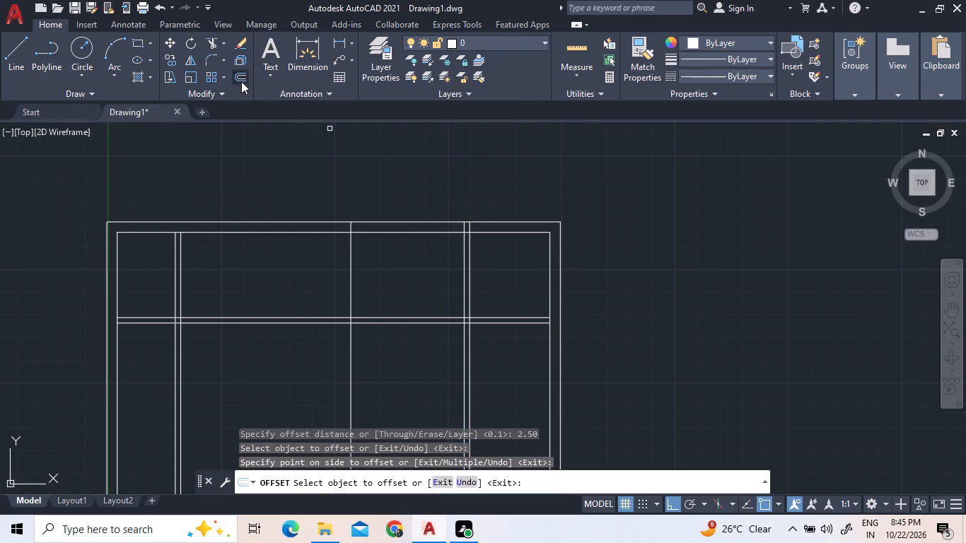
Offset the new middle vertical line 0.12 mm west to form another partition wall.
left_click(238, 78)
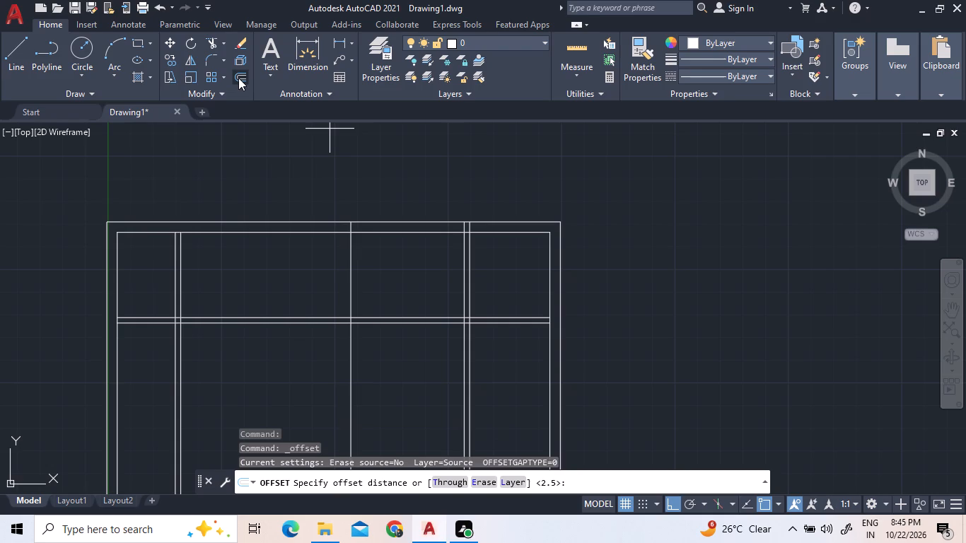
type("0.12")
key("Return")
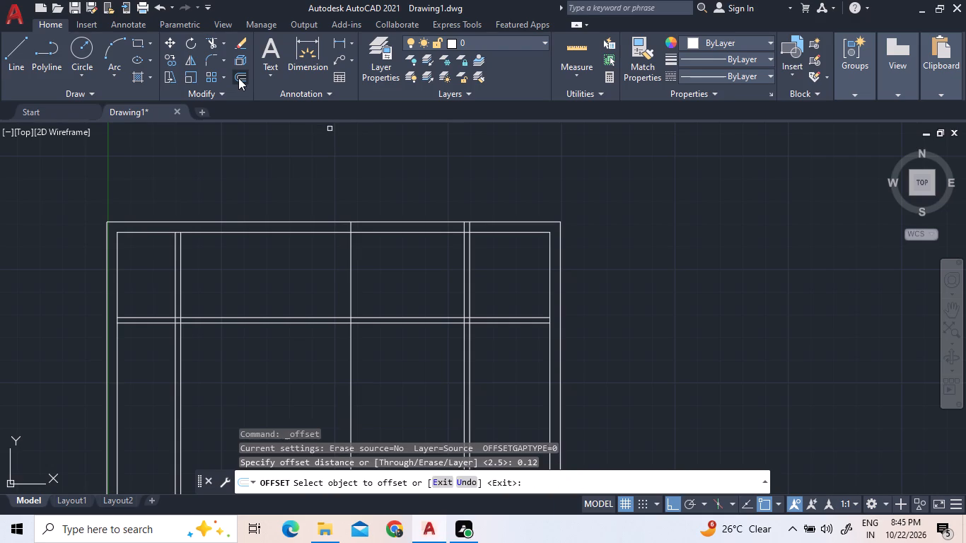
left_click(351, 276)
left_click(293, 257)
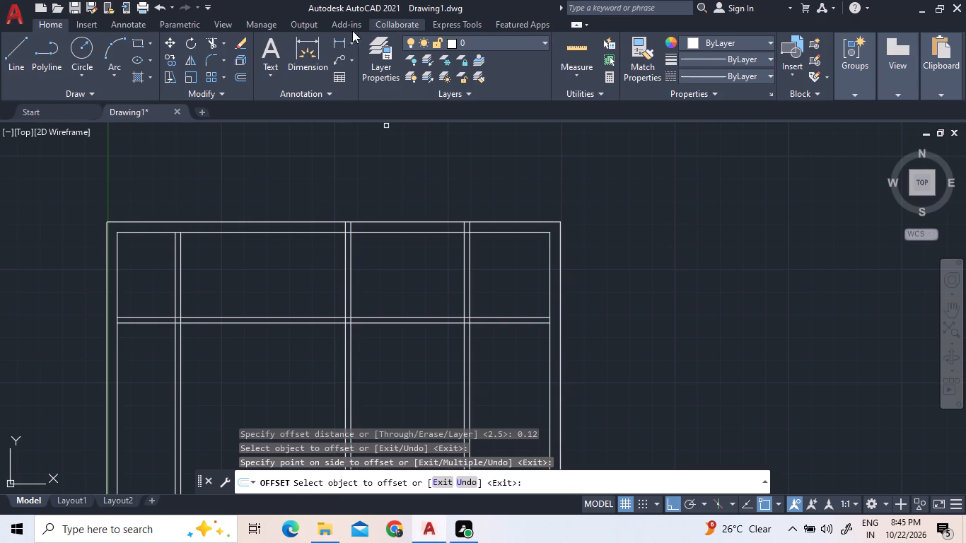
Measure the horizontal distance from the western partition's east line to the middle partition's east line.
left_click(567, 58)
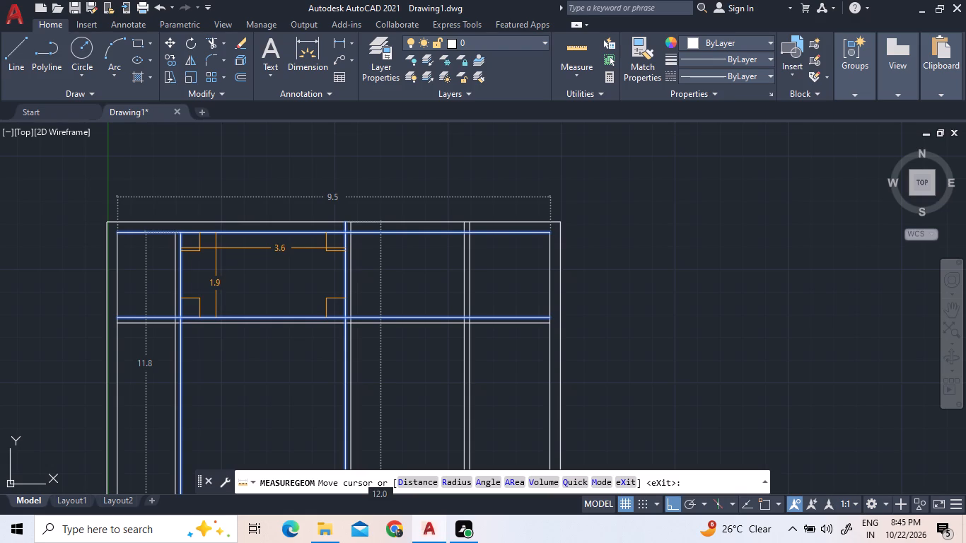
scroll(251, 241, "up", 2)
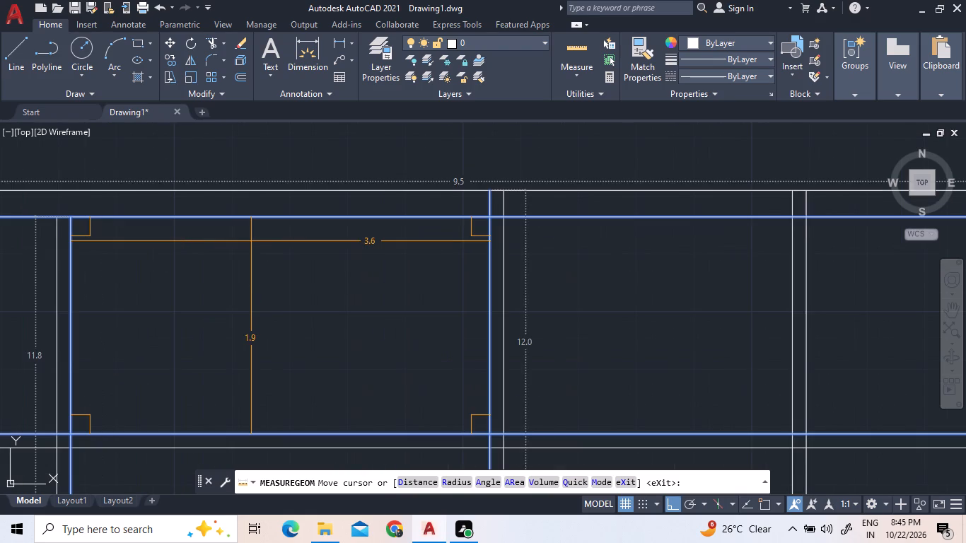
left_click(339, 40)
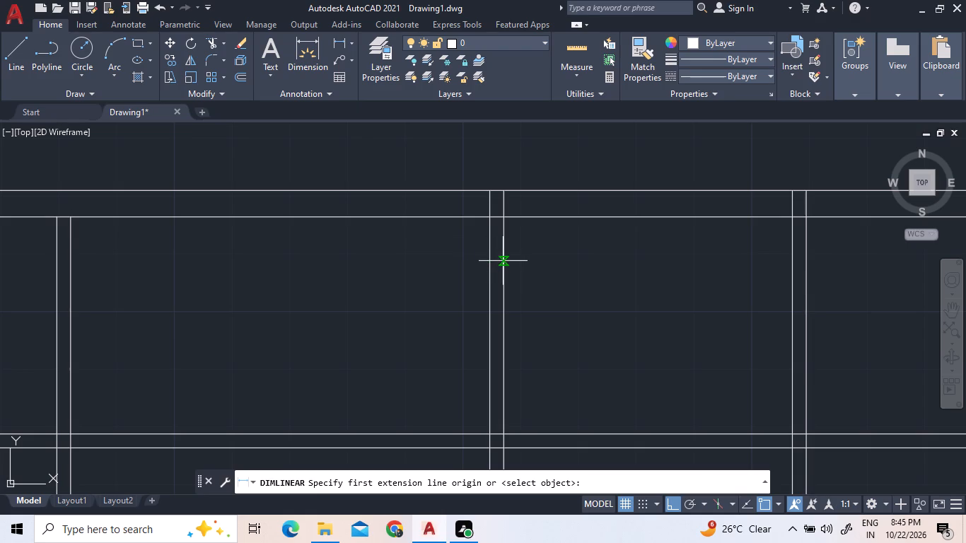
left_click(503, 262)
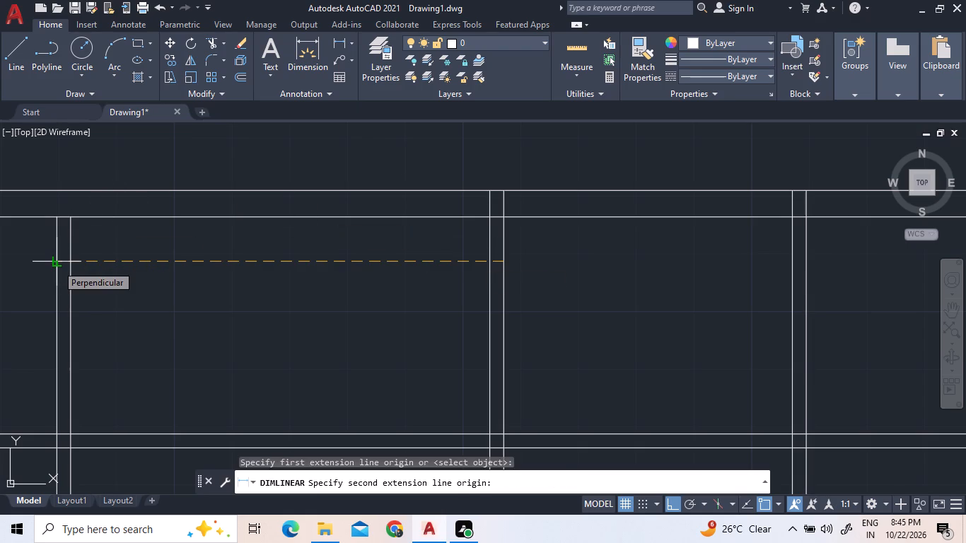
left_click(66, 261)
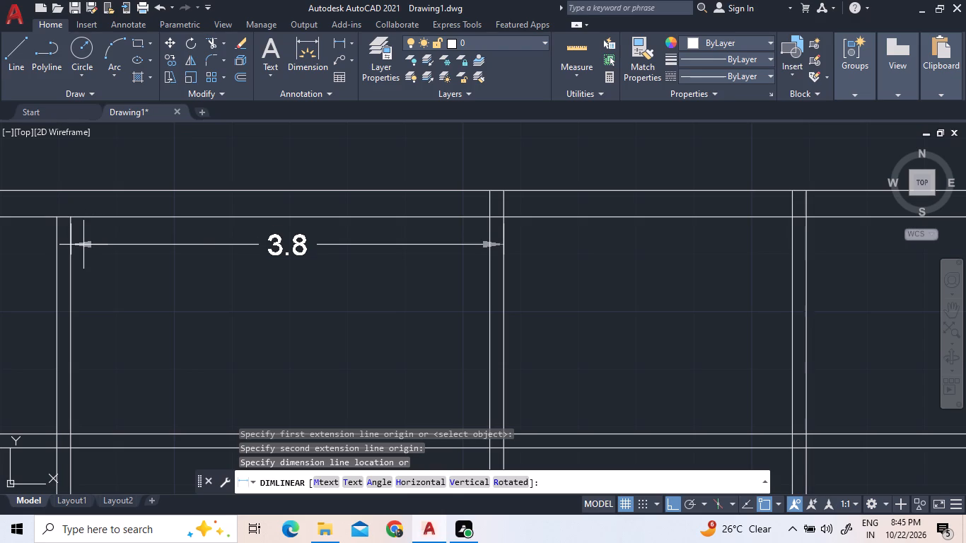
right_click(83, 245)
left_click(95, 261)
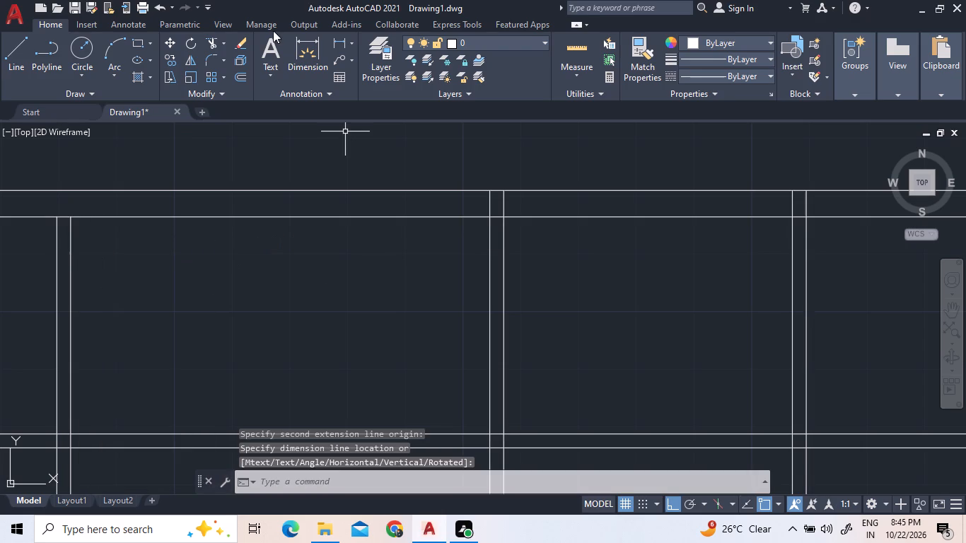
Measure the horizontal distance from the western partition's west line to the middle partition's east line.
left_click(336, 36)
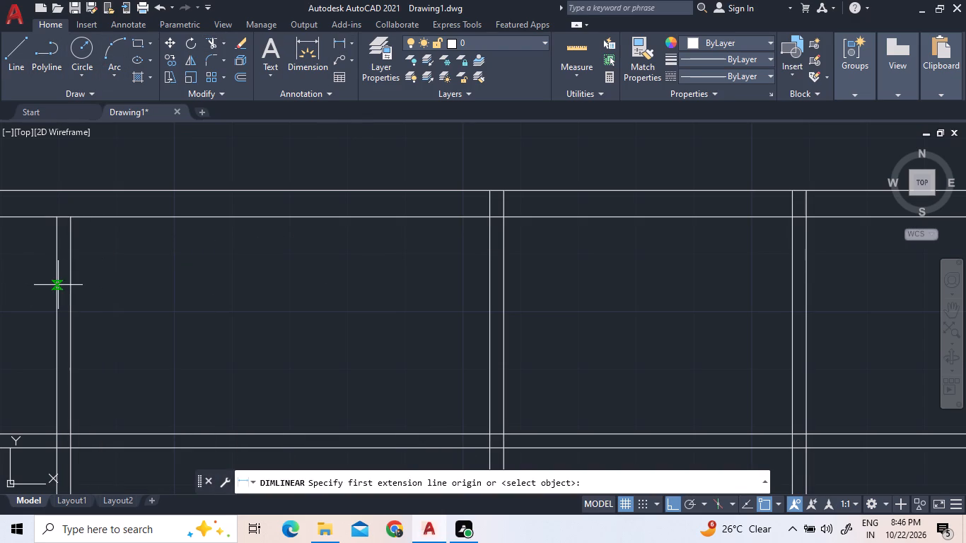
left_click(56, 285)
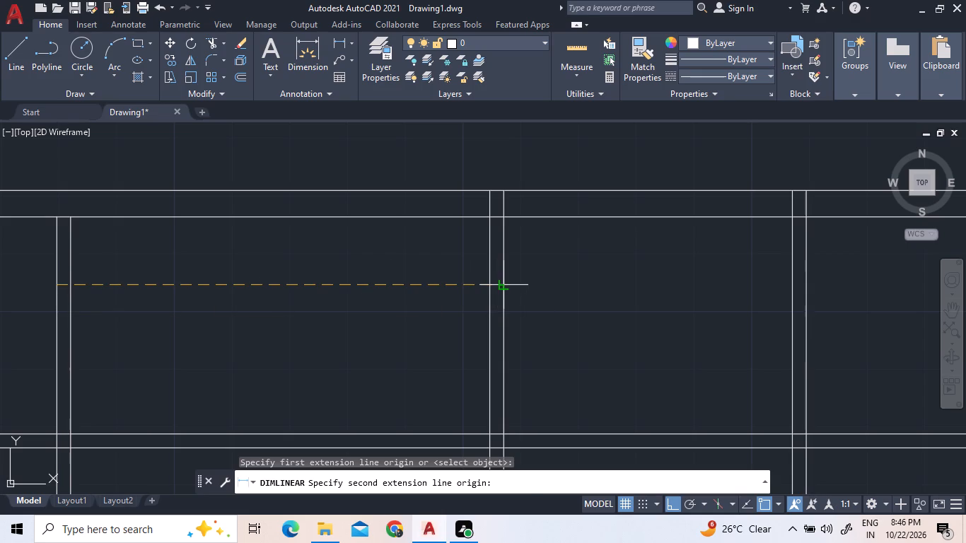
left_click(502, 286)
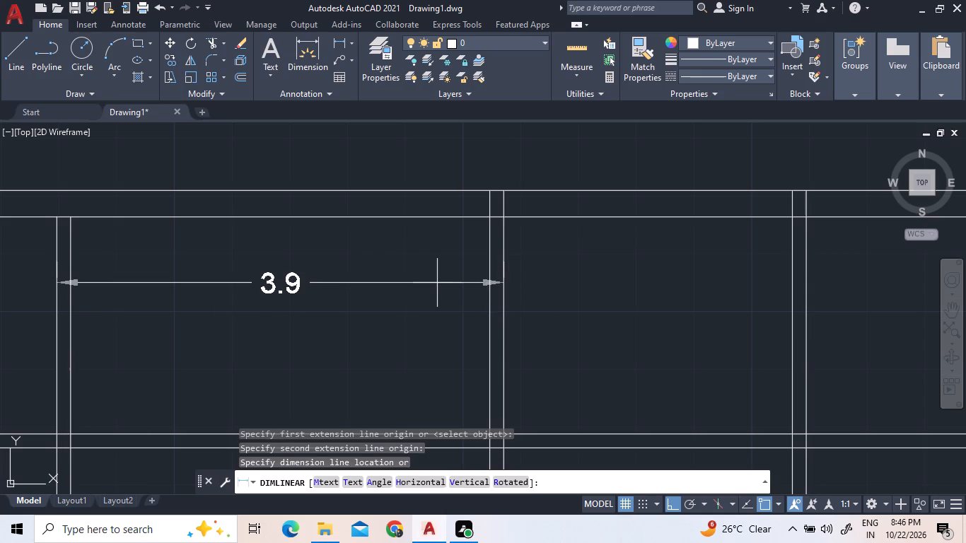
right_click(437, 283)
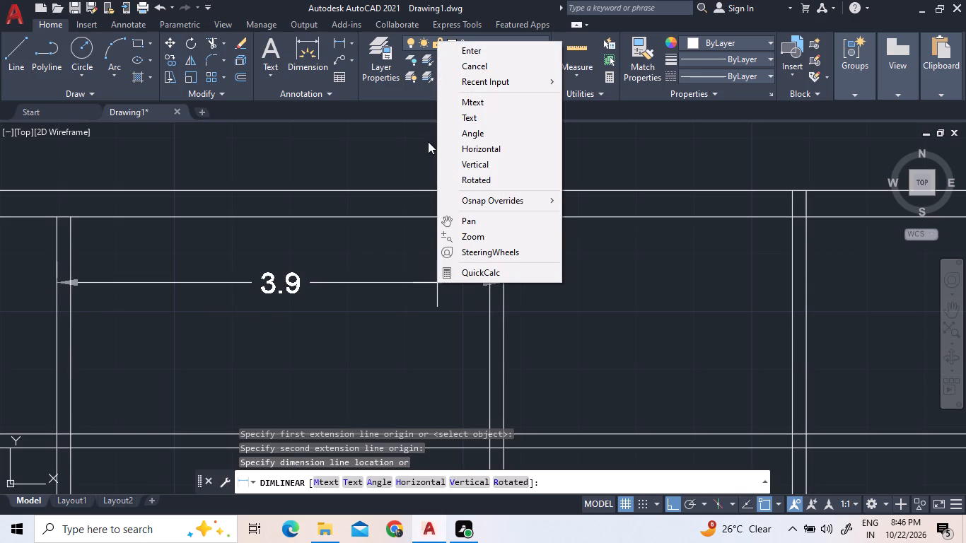
left_click(484, 52)
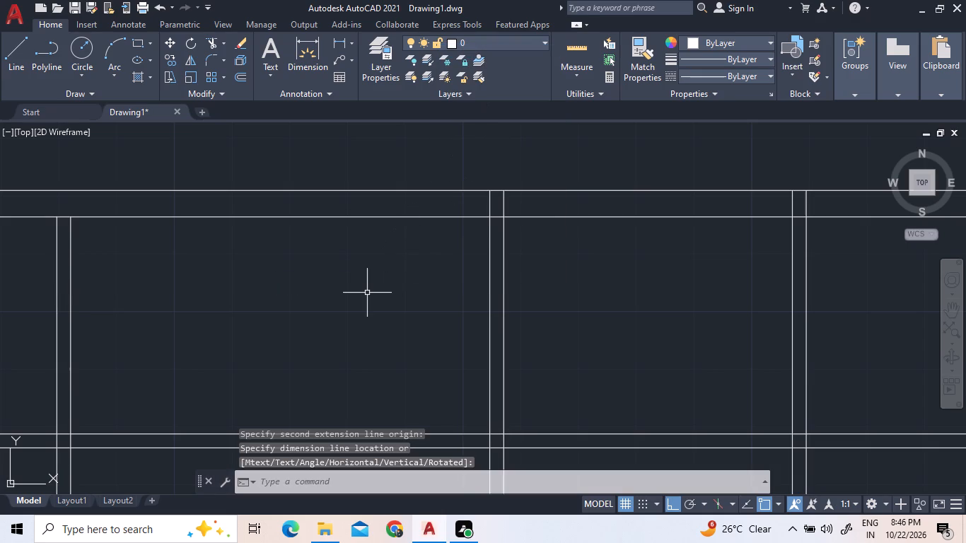
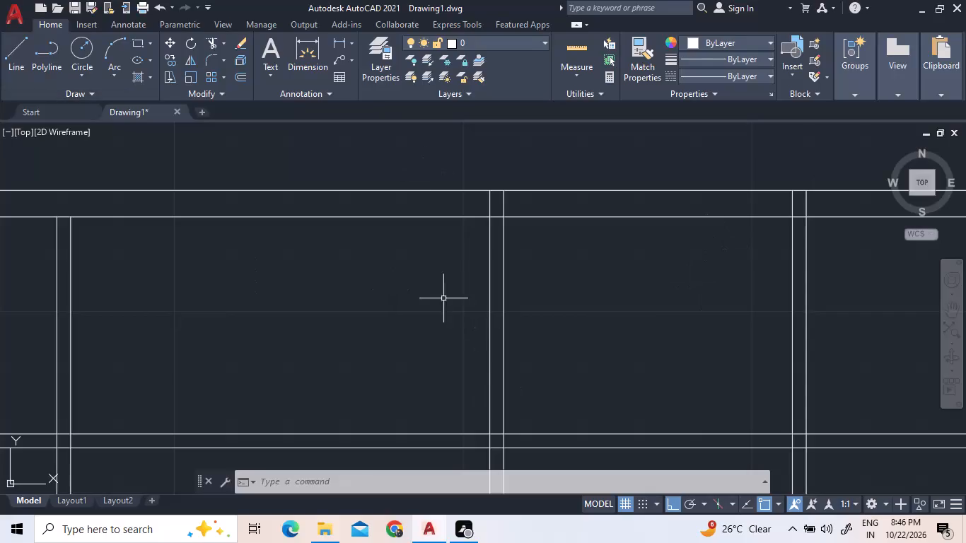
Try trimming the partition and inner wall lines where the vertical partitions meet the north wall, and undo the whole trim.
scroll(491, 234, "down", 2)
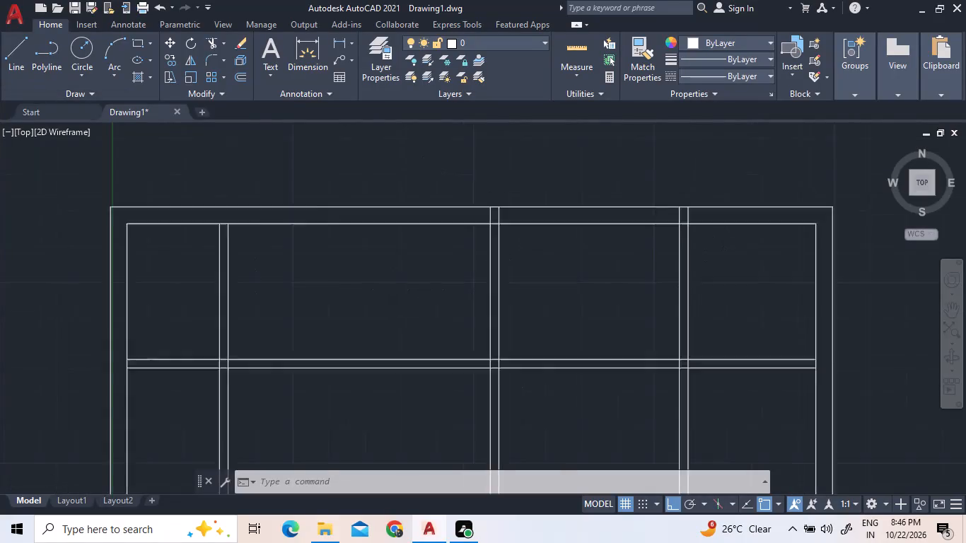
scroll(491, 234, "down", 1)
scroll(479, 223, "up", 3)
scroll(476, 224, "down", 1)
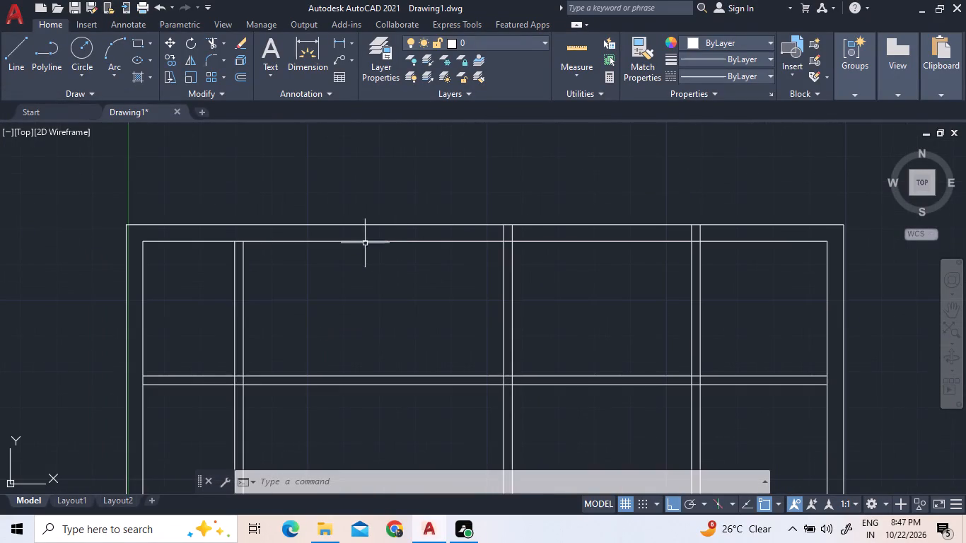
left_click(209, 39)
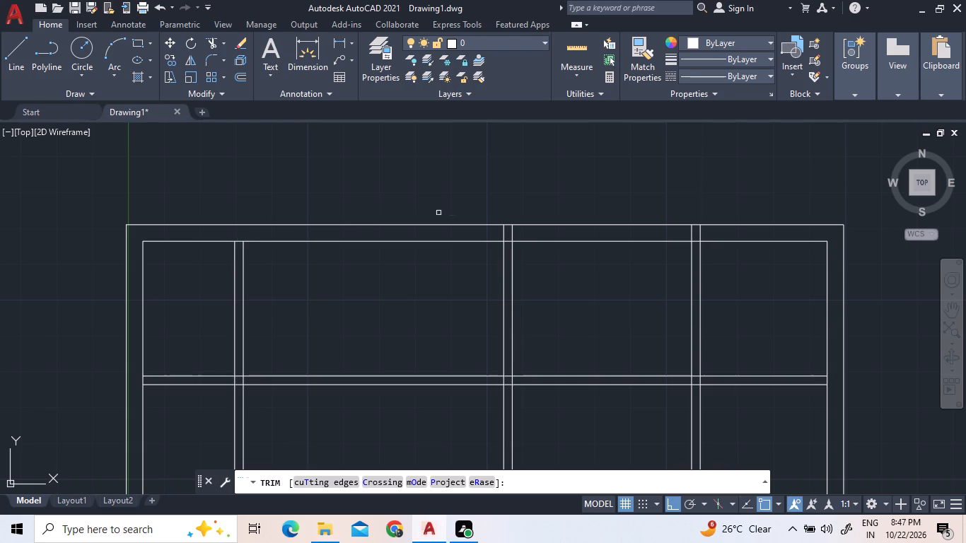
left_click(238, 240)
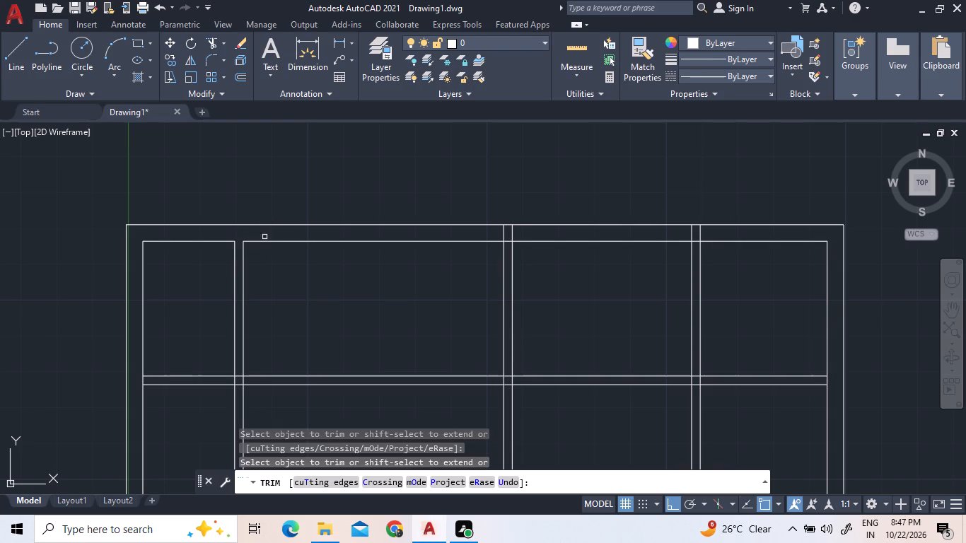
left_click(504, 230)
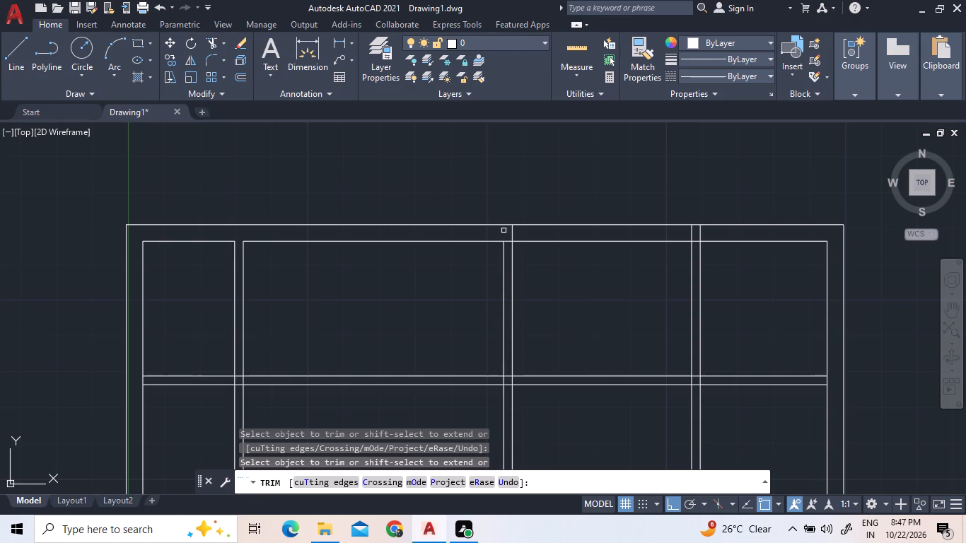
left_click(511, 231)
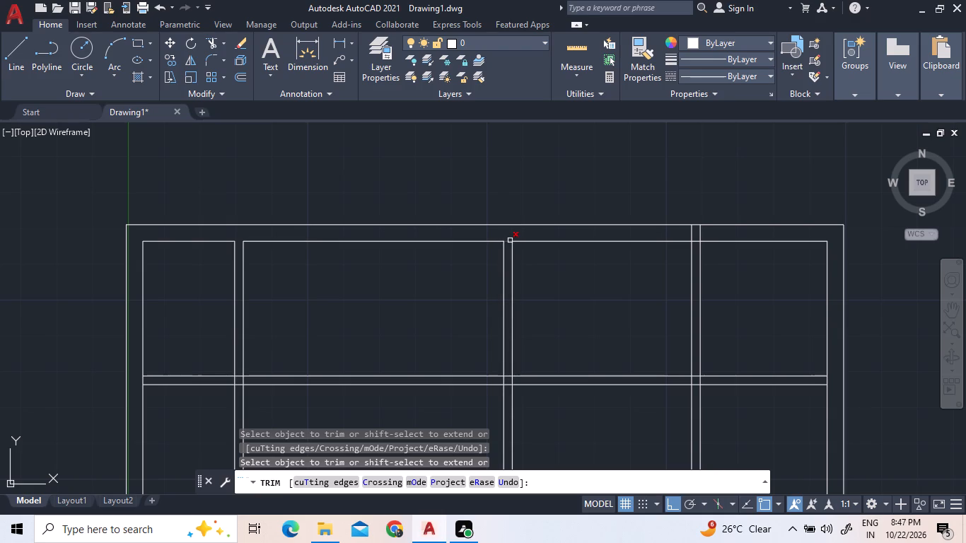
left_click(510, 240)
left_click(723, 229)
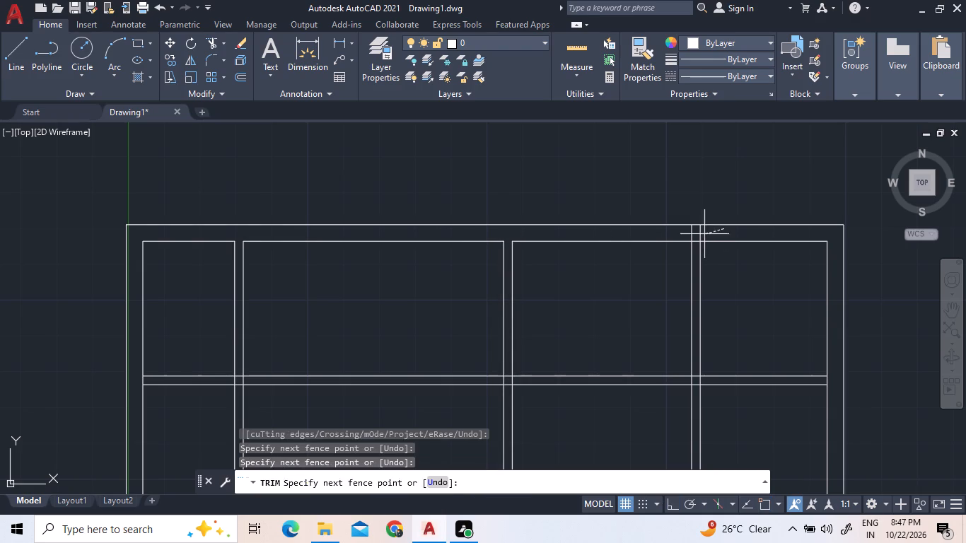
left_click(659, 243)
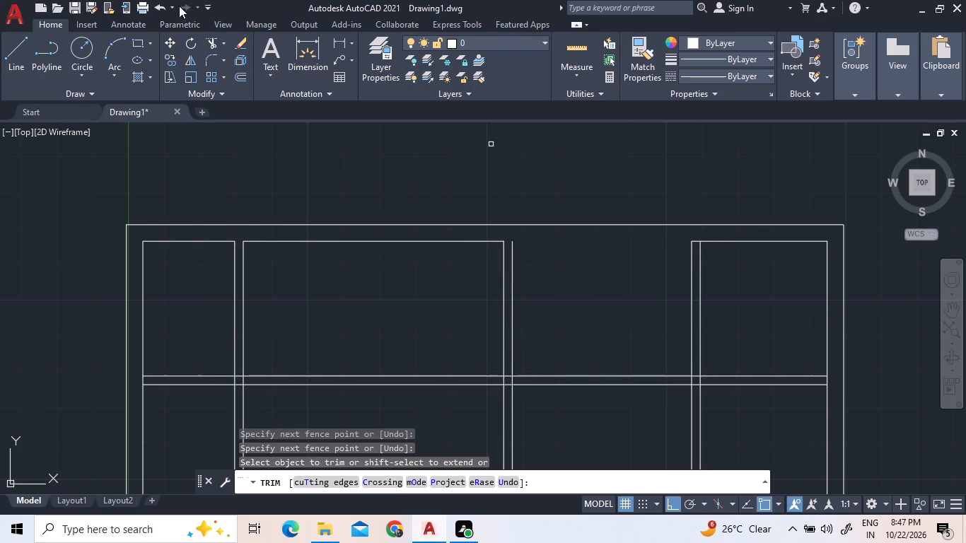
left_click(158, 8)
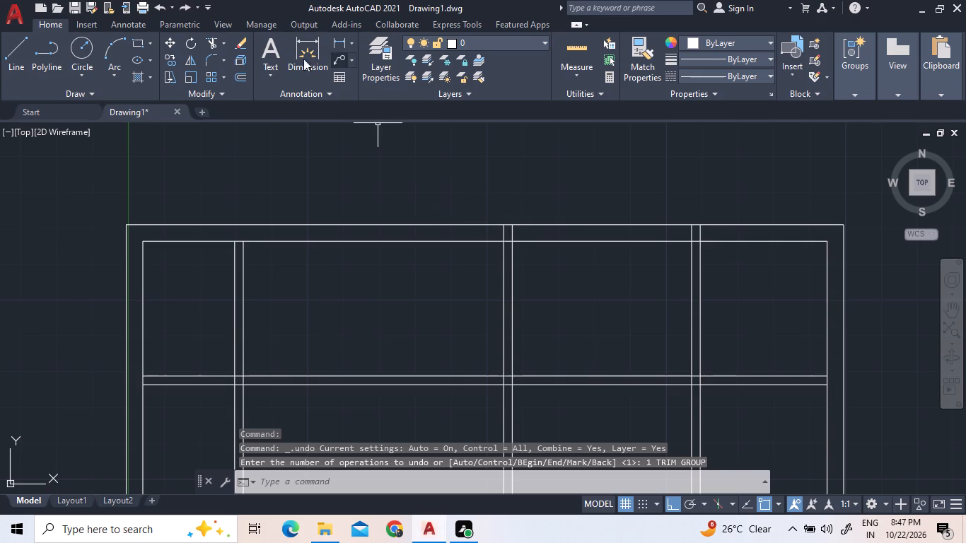
Trim the middle and eastern partition lines inside the north wall, plus the inner north wall line across all three vertical partitions.
left_click(212, 39)
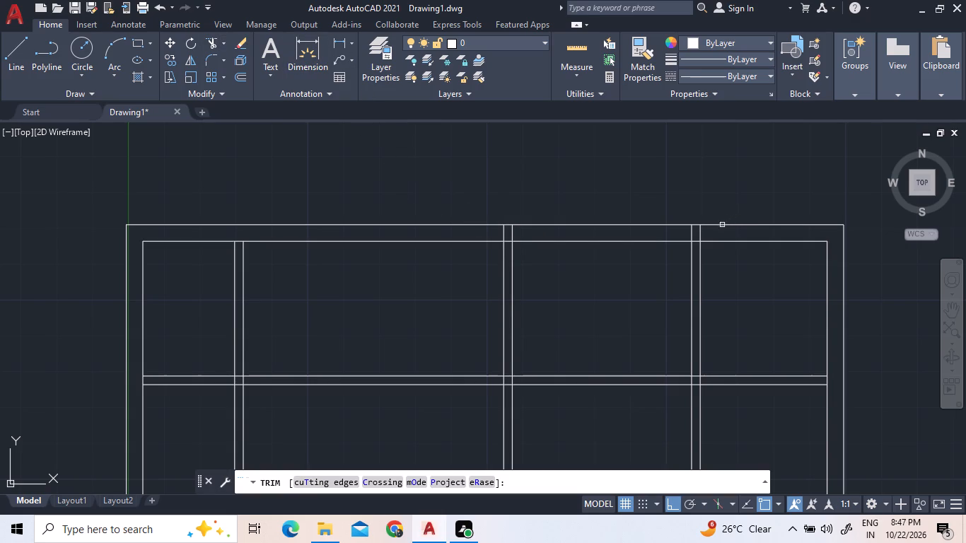
left_click(718, 233)
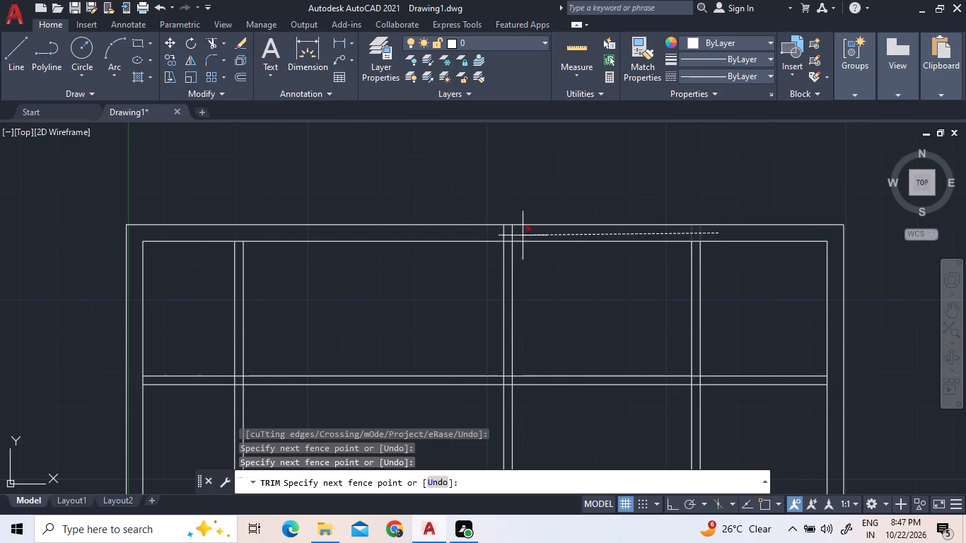
left_click(484, 230)
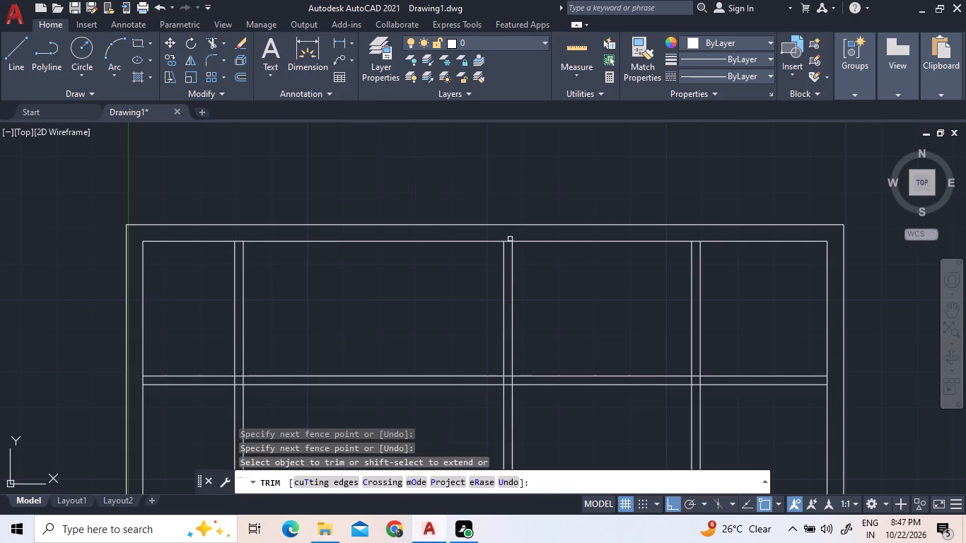
left_click(509, 242)
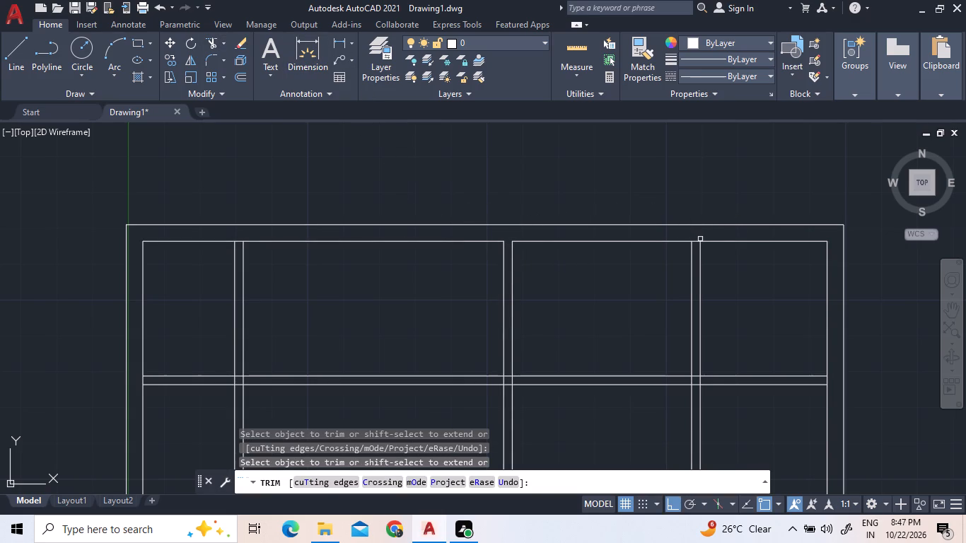
left_click(697, 243)
left_click(240, 243)
Trim out the segments where the horizontal partition meets the inner west wall line and crosses the western partition.
left_click(144, 383)
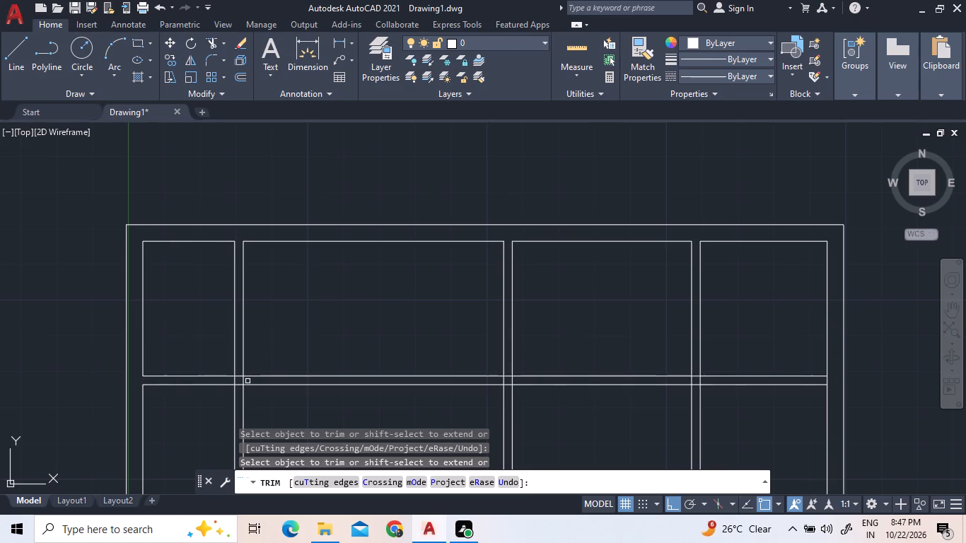
left_click(248, 381)
left_click(228, 379)
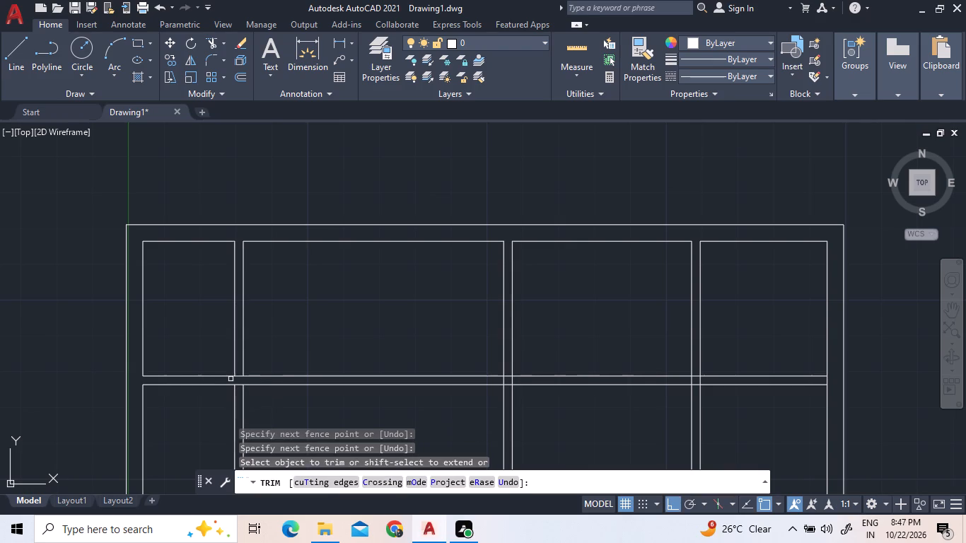
scroll(231, 379, "up", 2)
left_click(249, 397)
left_click(249, 361)
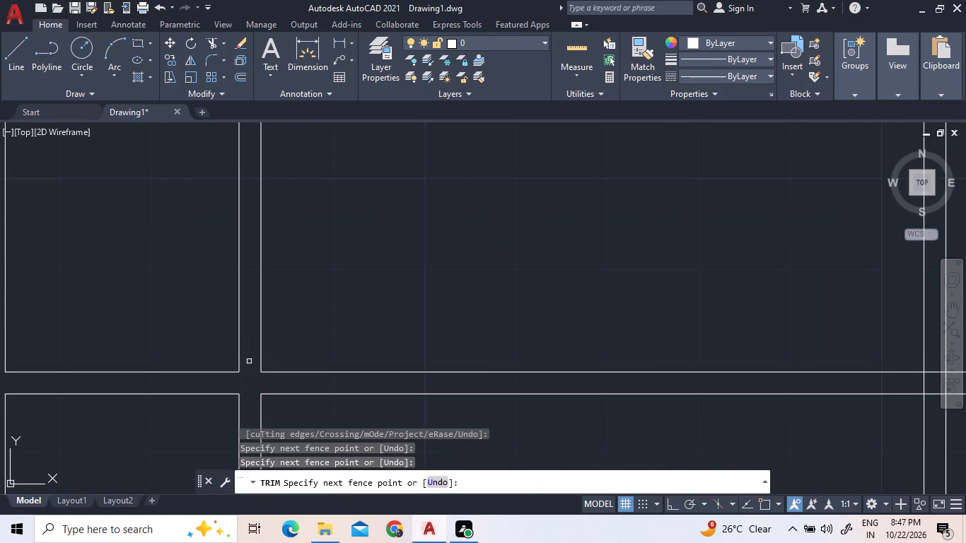
Trim away both horizontal partition lines between the western and middle partitions.
scroll(249, 361, "down", 4)
scroll(374, 377, "up", 2)
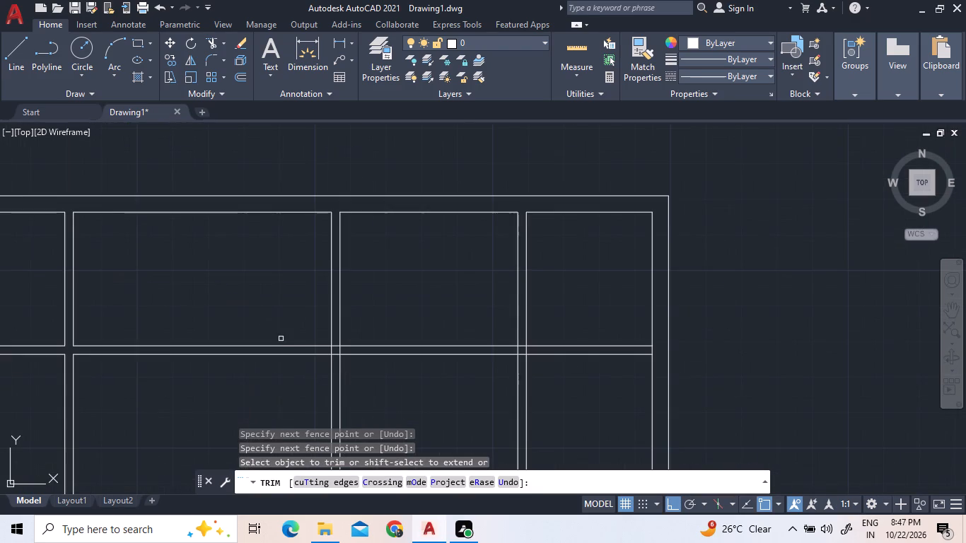
scroll(307, 338, "up", 3)
scroll(312, 339, "down", 2)
scroll(344, 370, "up", 3)
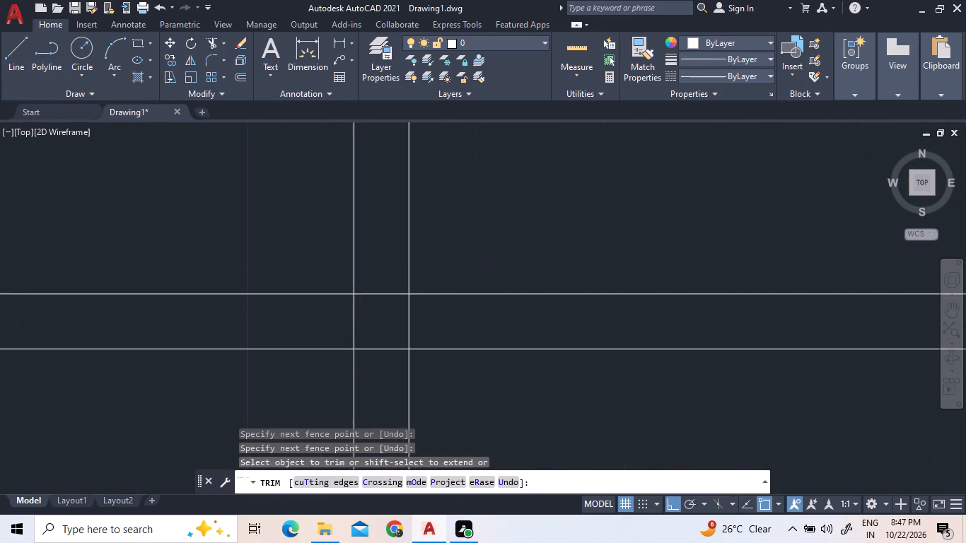
left_click_drag(269, 378, 298, 357)
left_click(281, 259)
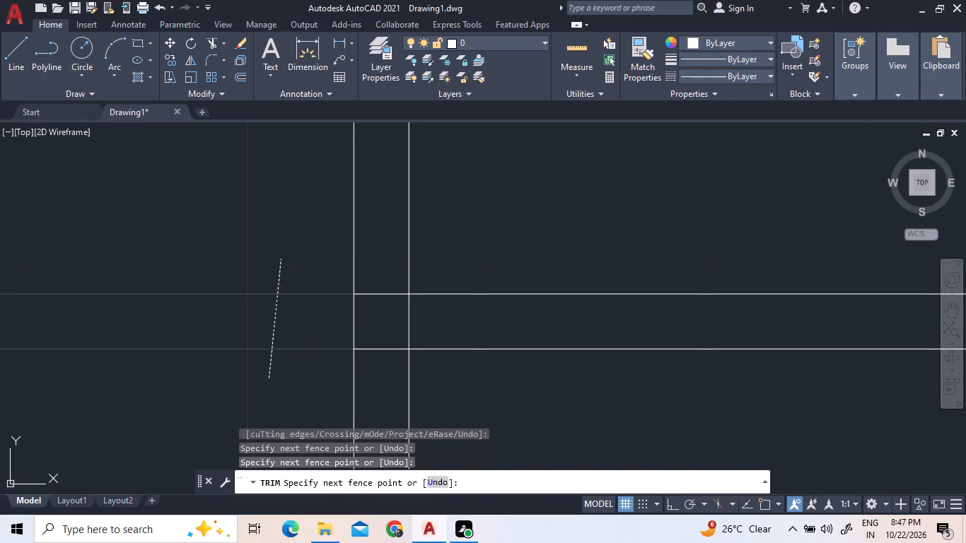
Trim the upper horizontal line inside the middle partition, and that partition's east line between the two horizontal lines.
left_click(379, 295)
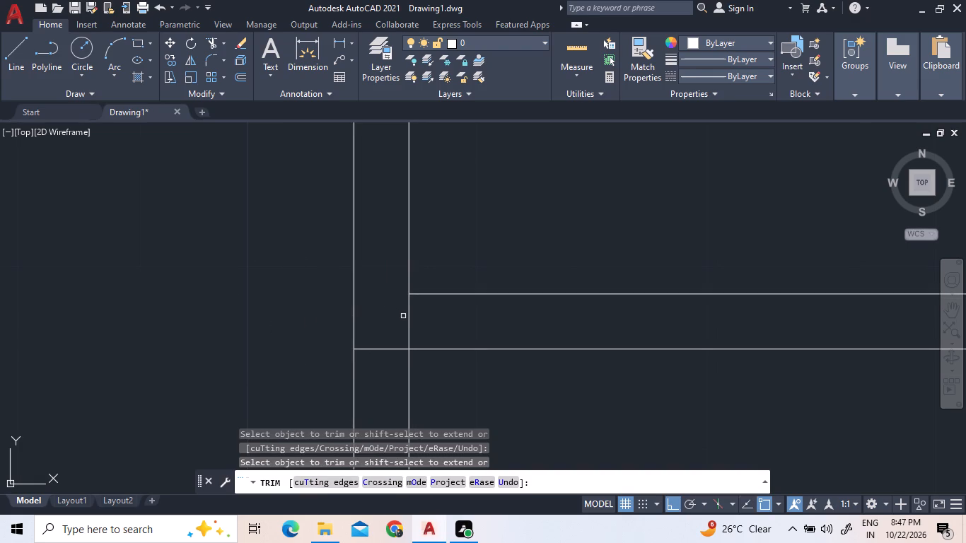
left_click(411, 318)
Trim the eastern partition's east line within the horizontal partition, and remove both horizontal lines between it and the inner east wall.
scroll(407, 320, "down", 6)
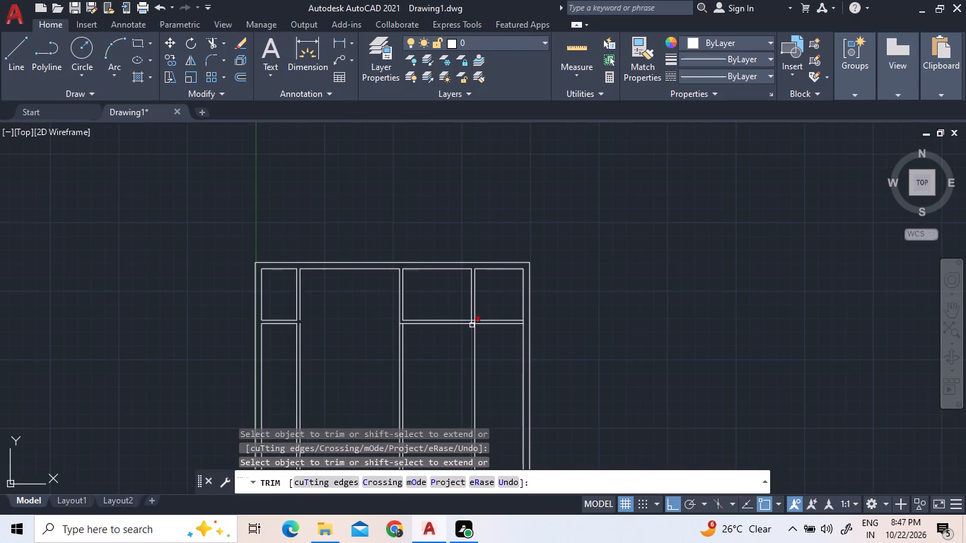
scroll(484, 318, "up", 1)
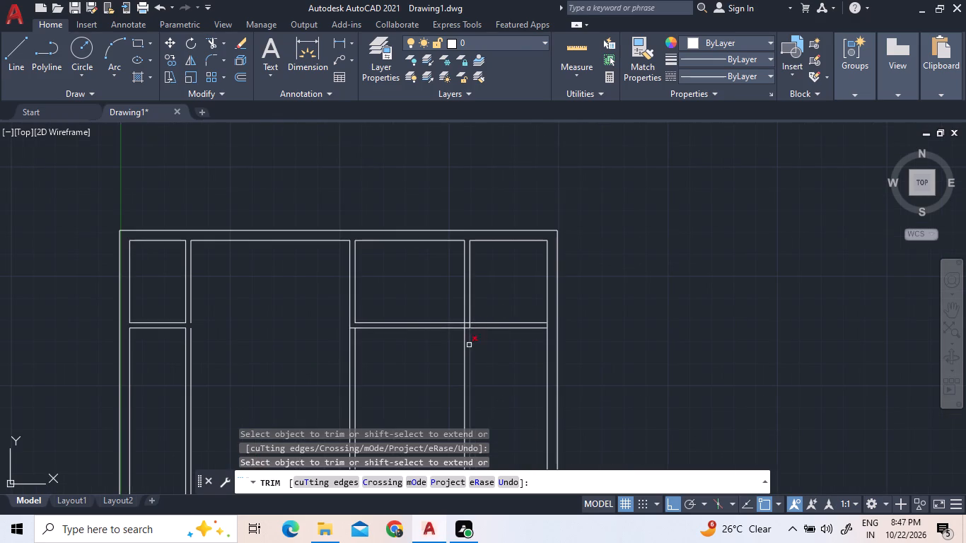
scroll(468, 343, "up", 3)
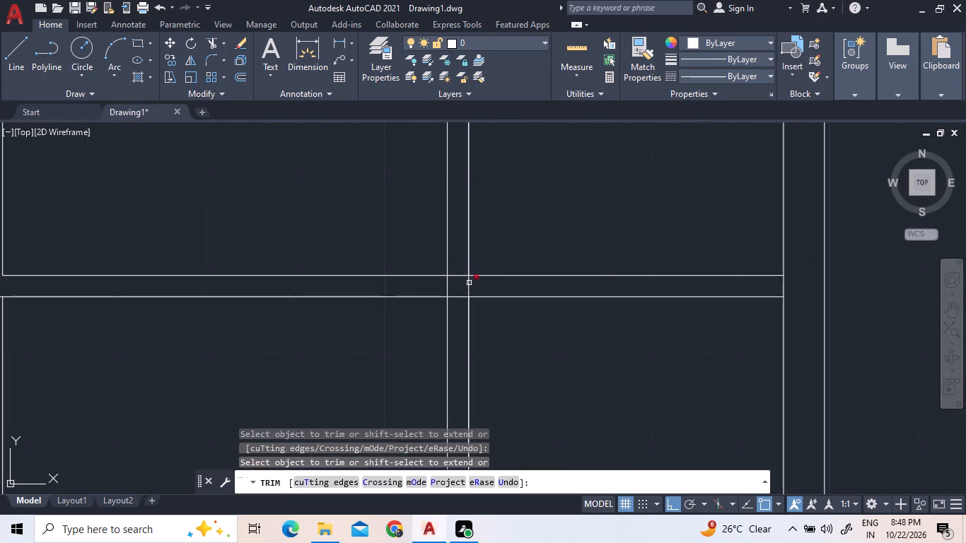
left_click(471, 286)
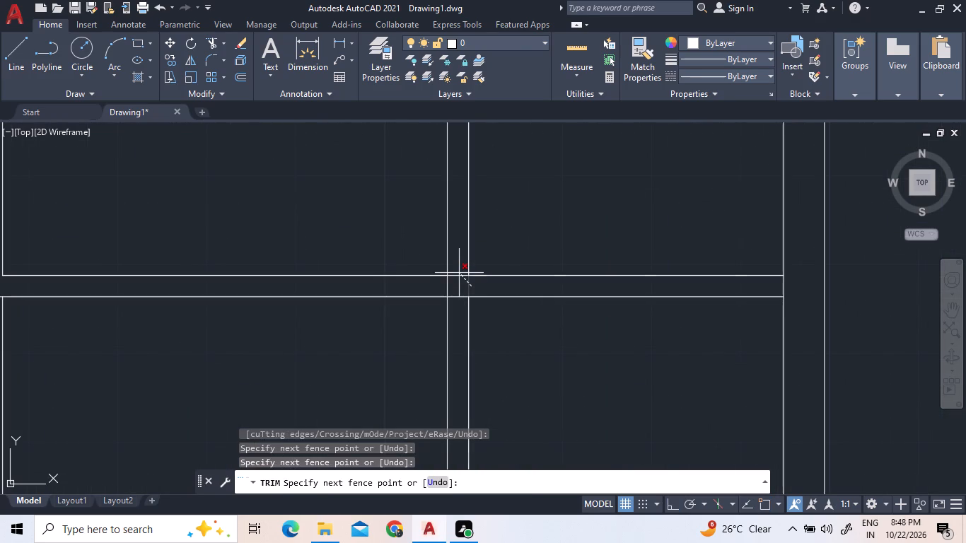
left_click(463, 289)
scroll(477, 322, "down", 2)
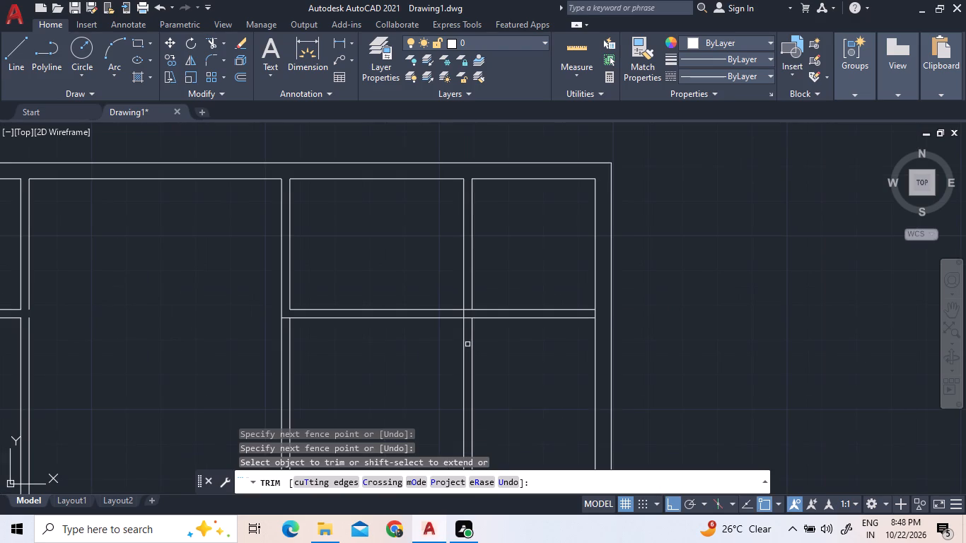
left_click(547, 351)
left_click(533, 284)
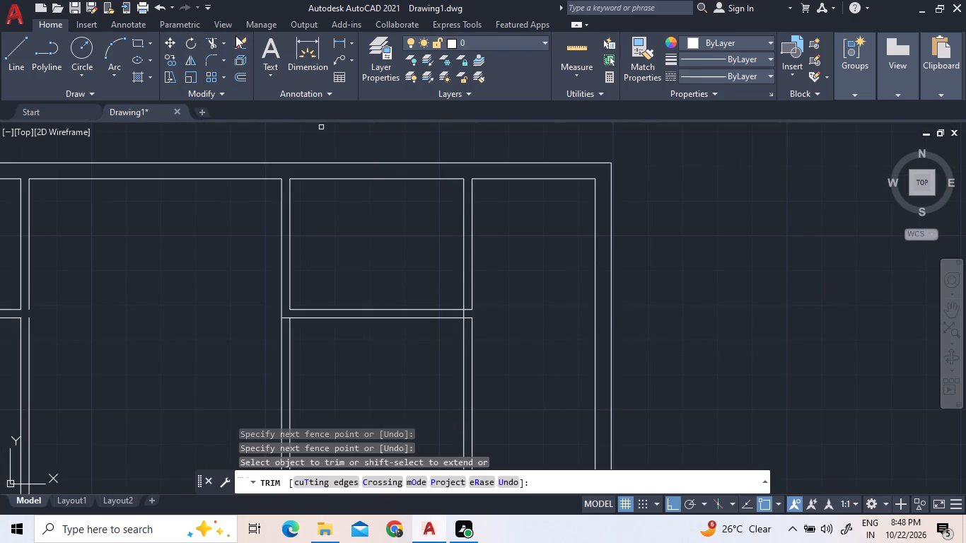
Extend the upper part of the eastern partition's east line south across the horizontal partition gap.
left_click(225, 42)
left_click(240, 88)
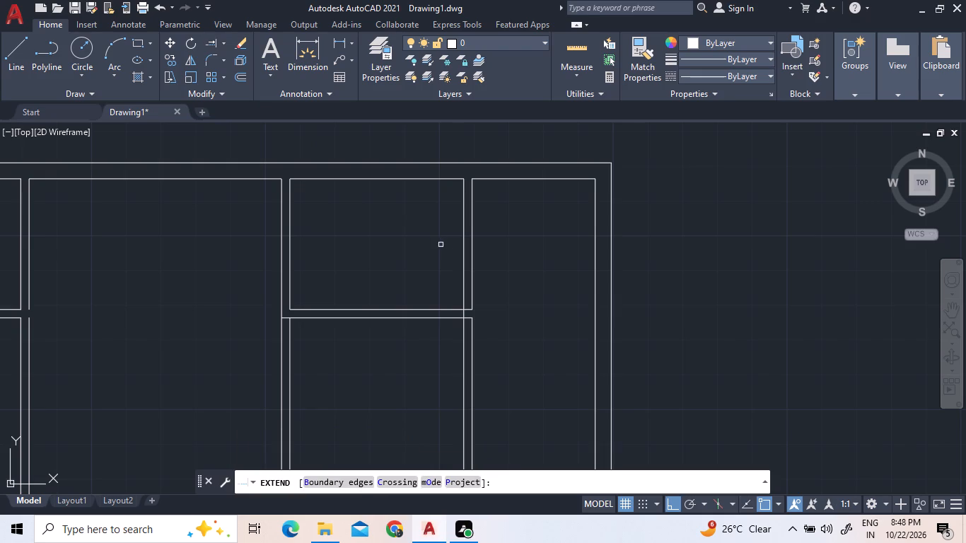
left_click(472, 268)
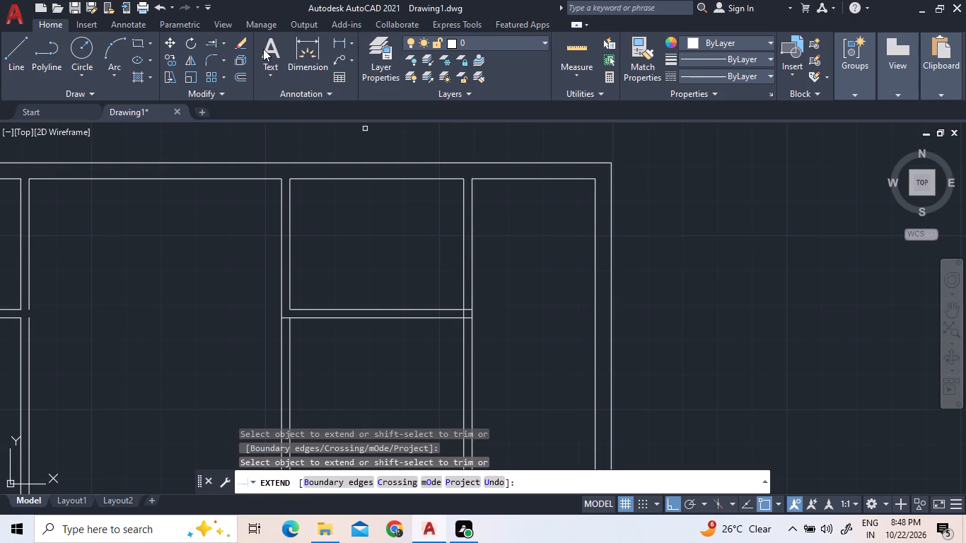
Trim the eastern partition's west line between the two horizontal lines, and both horizontal line stubs inside that partition.
left_click(226, 45)
left_click(231, 68)
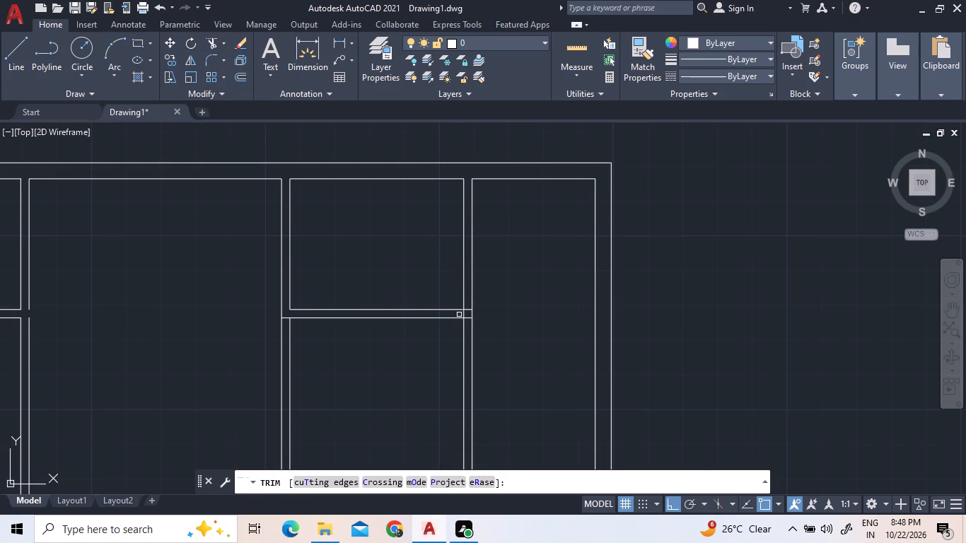
scroll(459, 315, "up", 2)
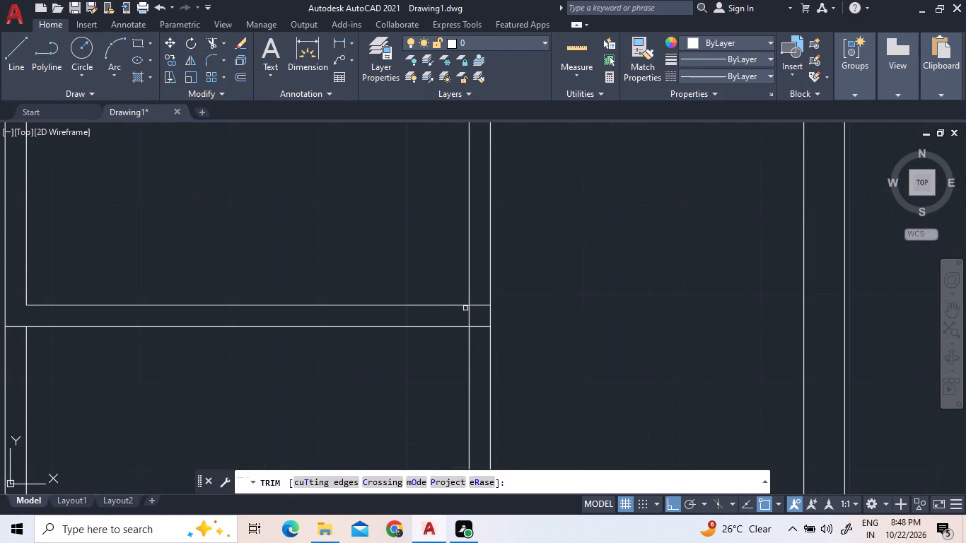
left_click(467, 308)
left_click(470, 320)
left_click(475, 311)
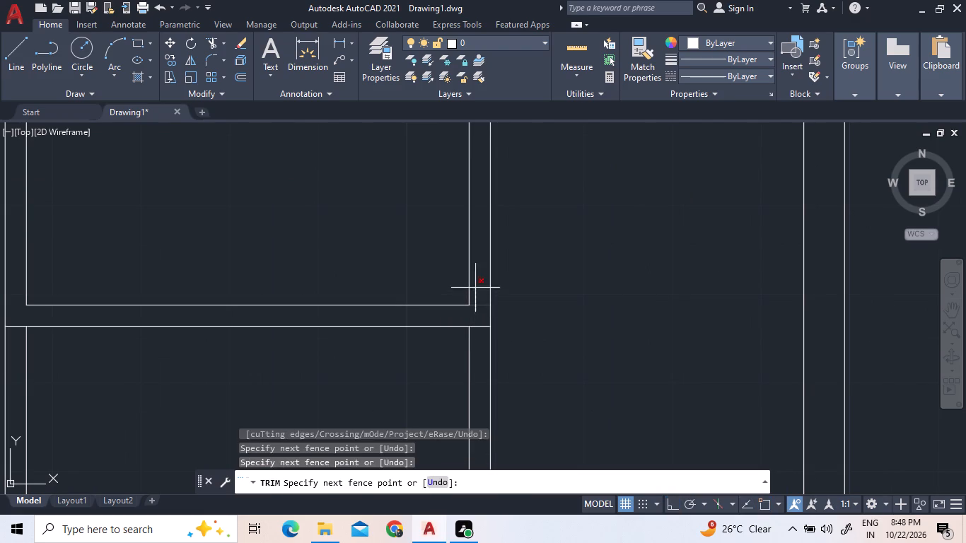
left_click(475, 288)
left_click(475, 315)
left_click(477, 332)
Trim the lower horizontal line's stub inside the middle partition.
scroll(482, 322, "down", 2)
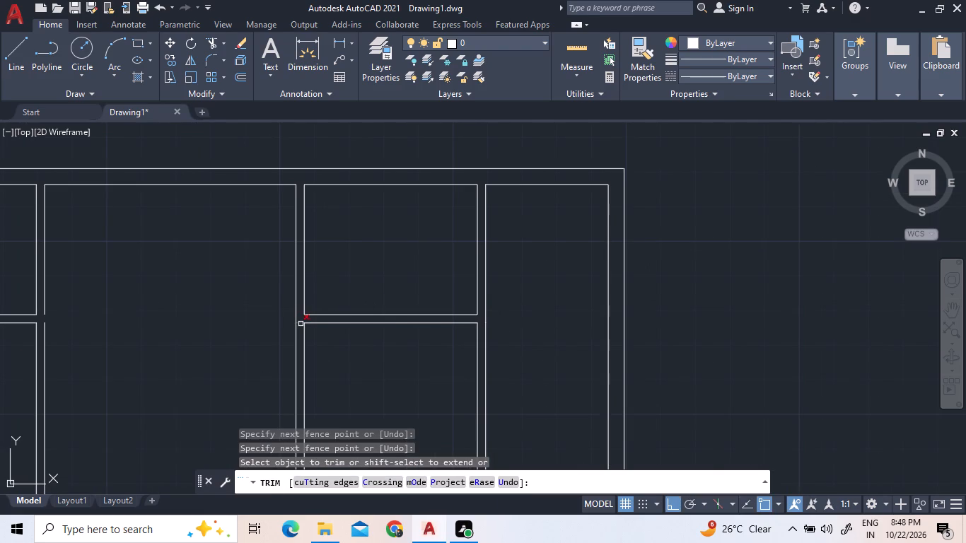
left_click(301, 324)
Extend the lower part of the western partition's east line north across the horizontal partition gap to the inner north wall.
scroll(357, 282, "down", 1)
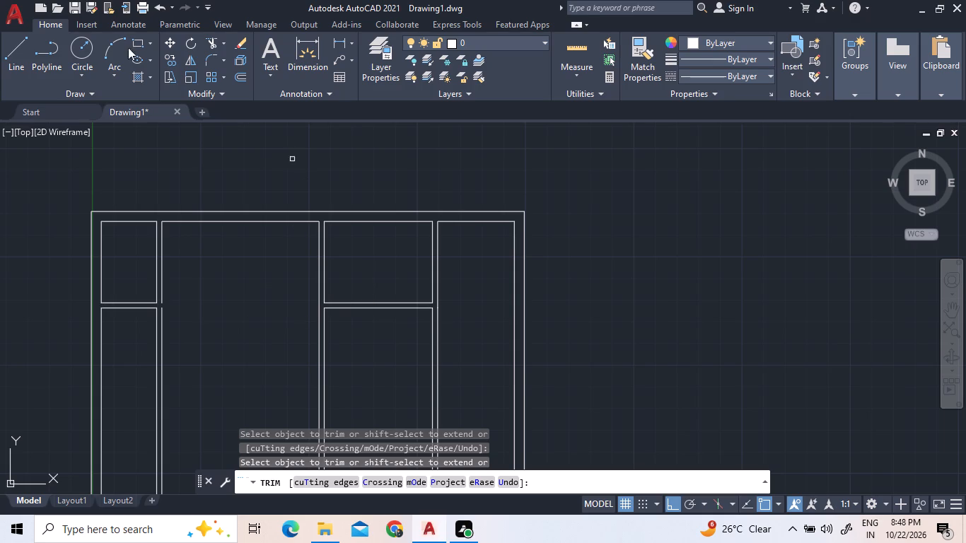
left_click(224, 39)
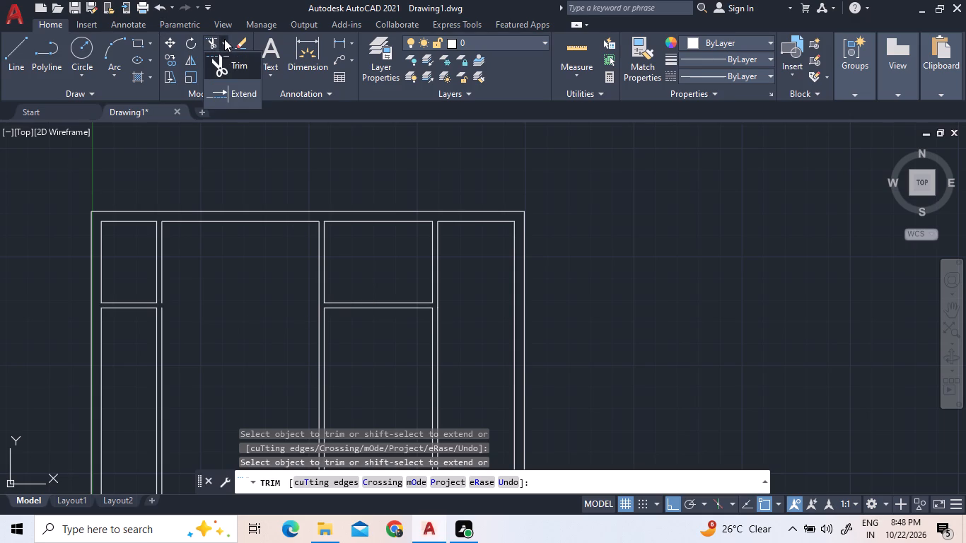
left_click(224, 86)
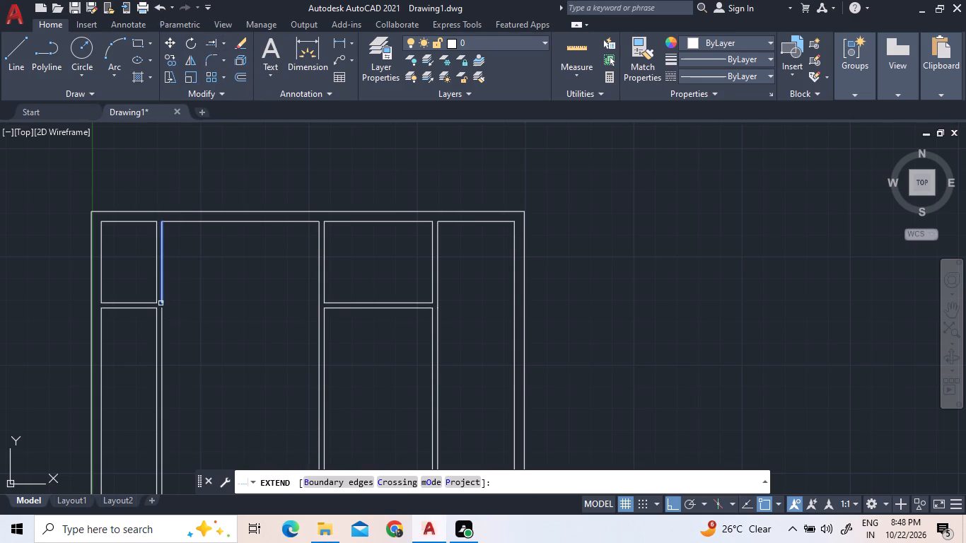
scroll(162, 296, "up", 3)
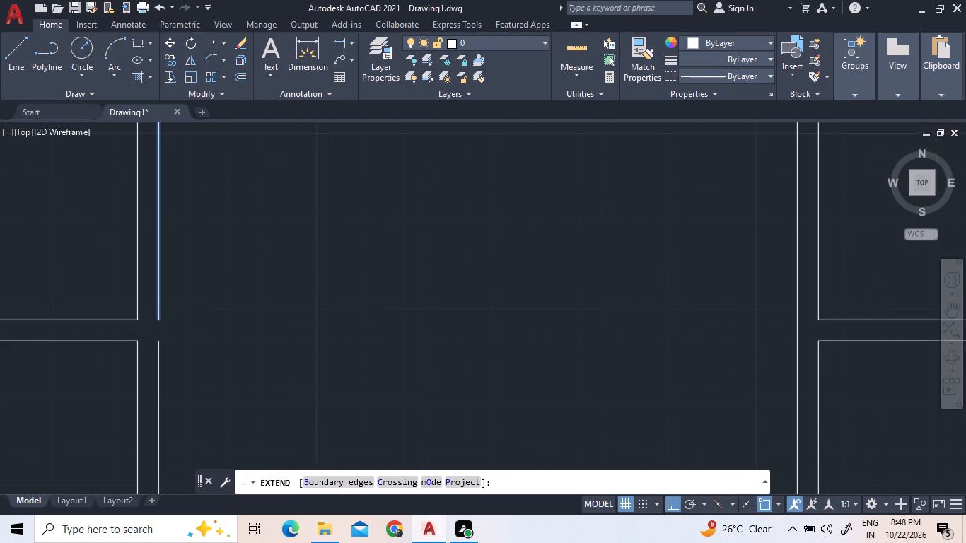
scroll(186, 281, "down", 1)
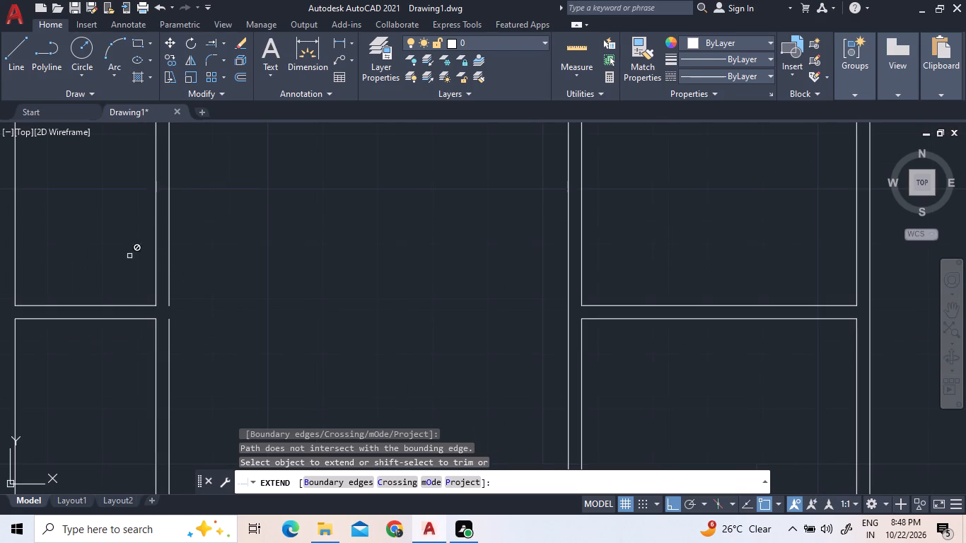
scroll(179, 305, "down", 2)
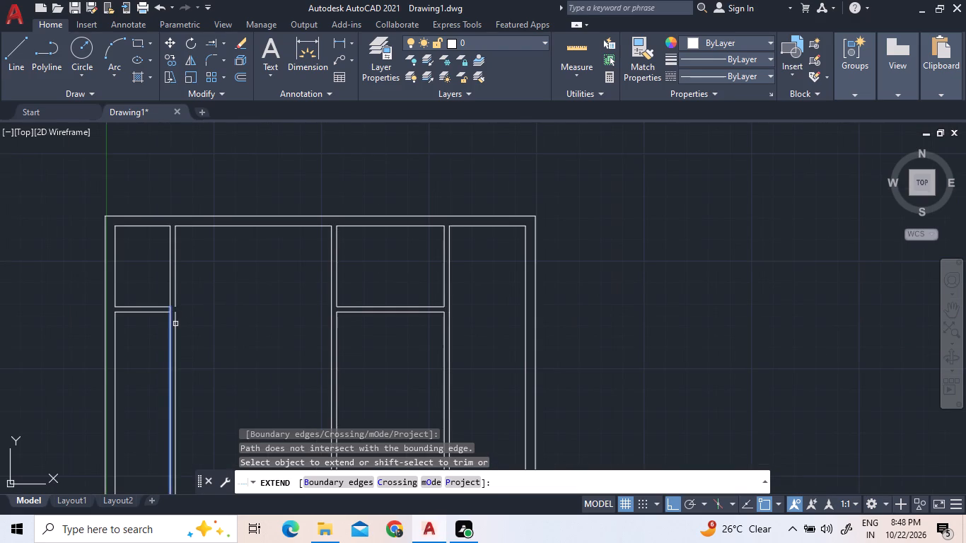
left_click(177, 324)
right_click(242, 328)
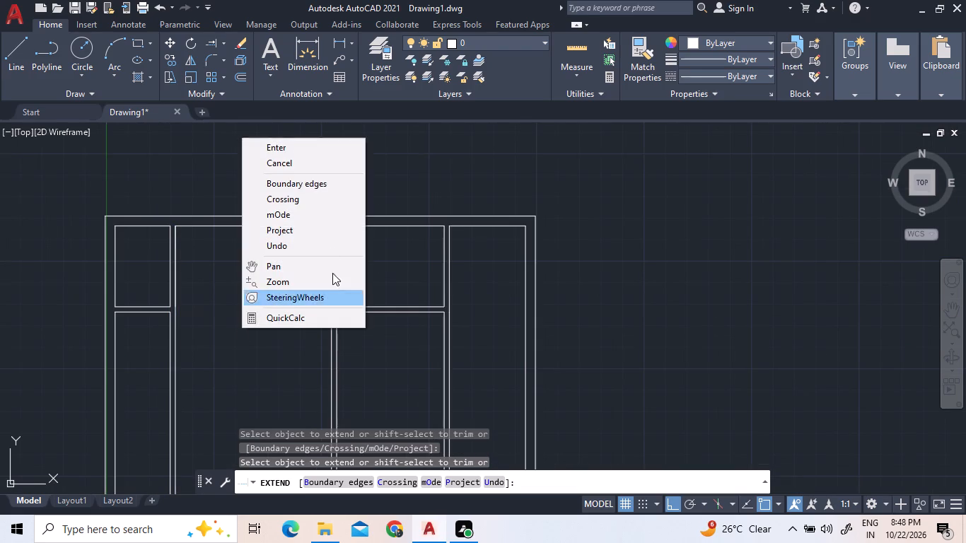
left_click(320, 150)
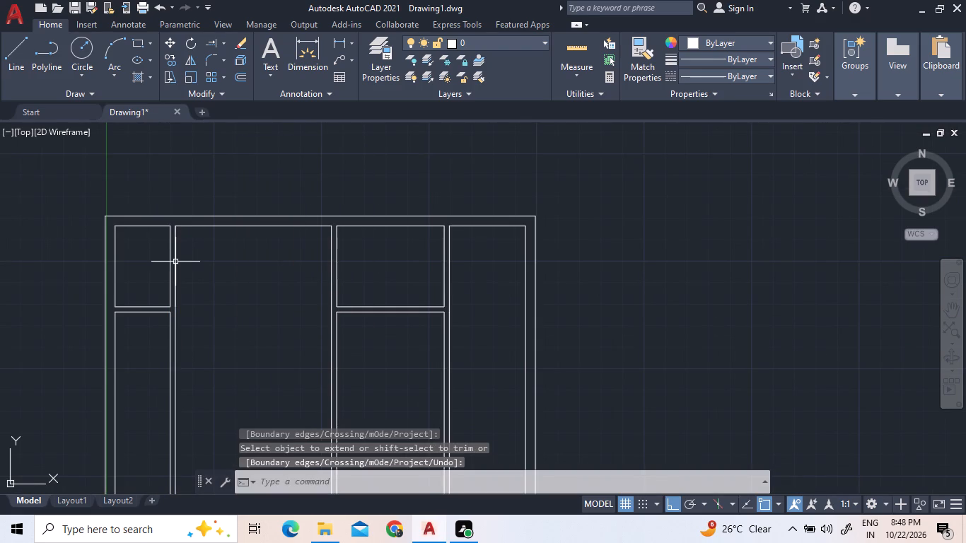
Delete the separate upper segment of the western partition's east line.
left_click(175, 262)
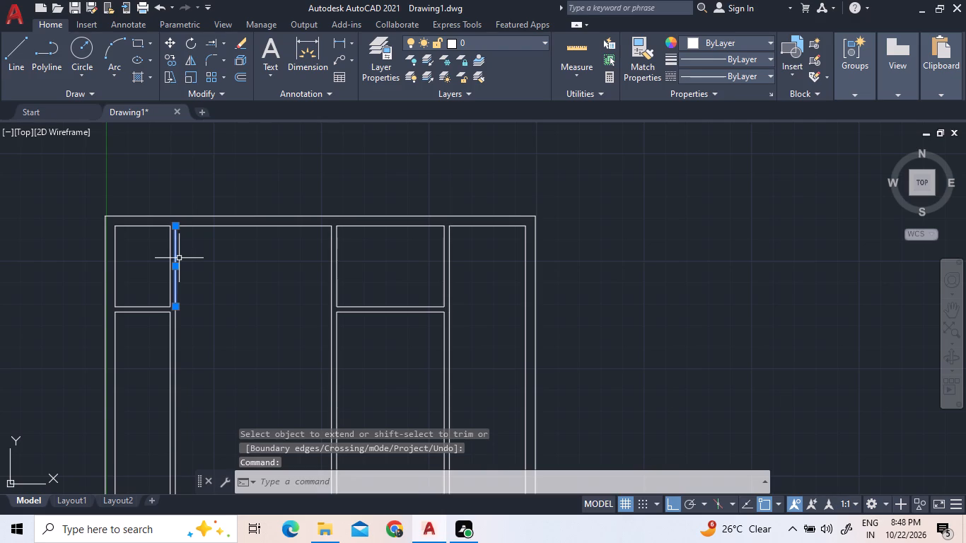
key("Delete")
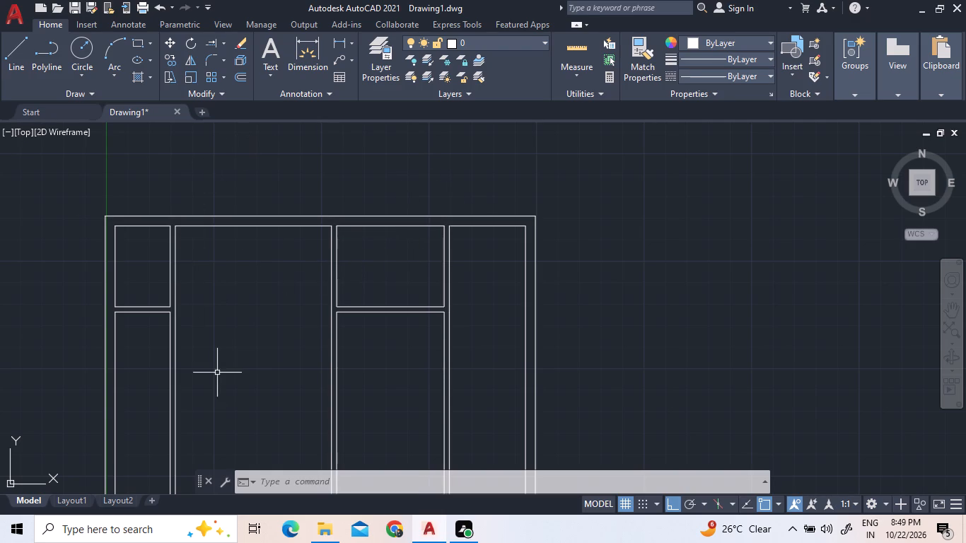
Draw a line across the western partition, from the east end of the upper horizontal line to the partition's east line.
middle_click_drag(167, 443, 172, 406)
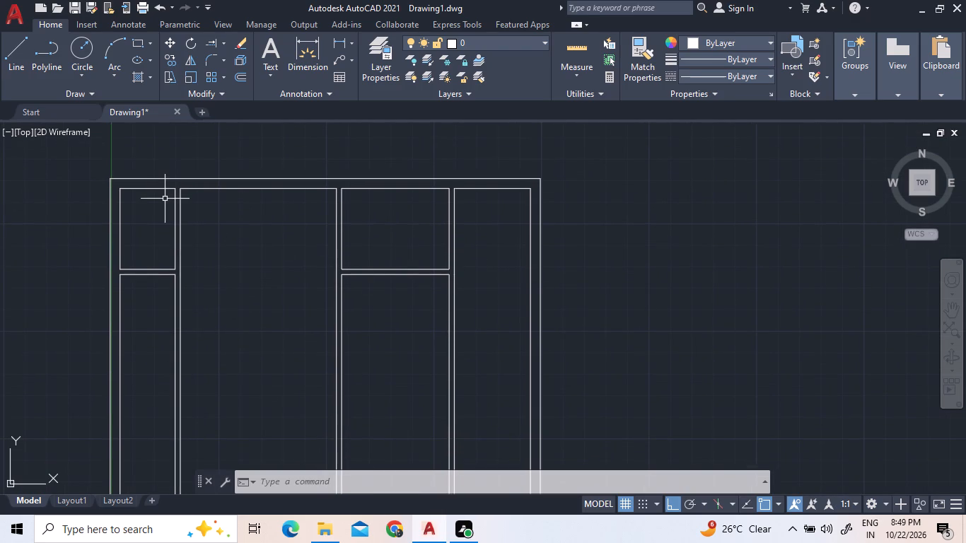
scroll(156, 199, "up", 1)
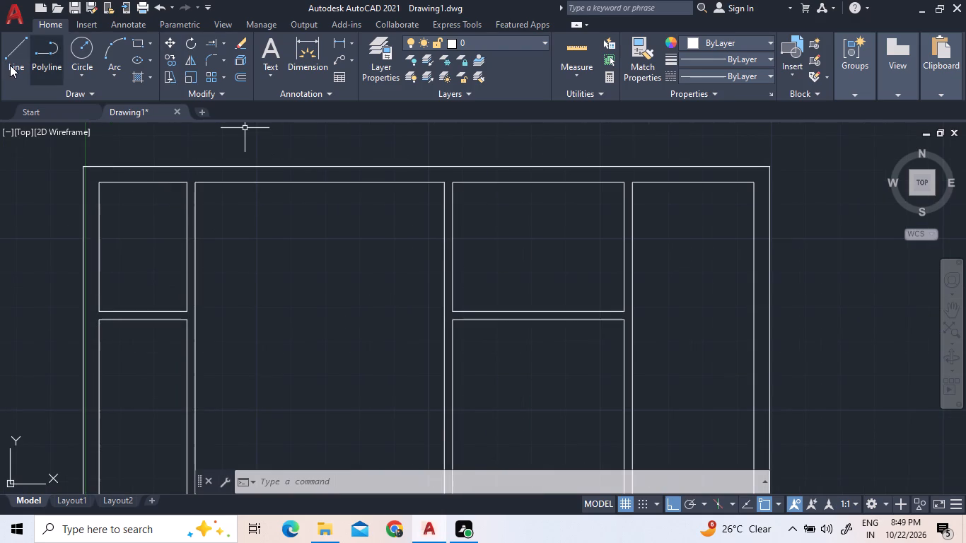
left_click(10, 65)
scroll(152, 250, "up", 4)
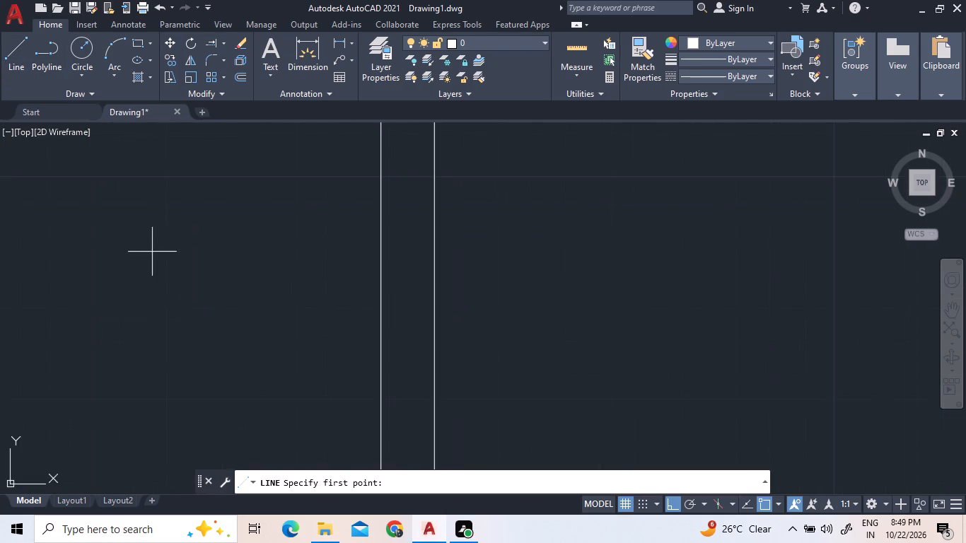
scroll(152, 252, "down", 4)
scroll(181, 310, "up", 3)
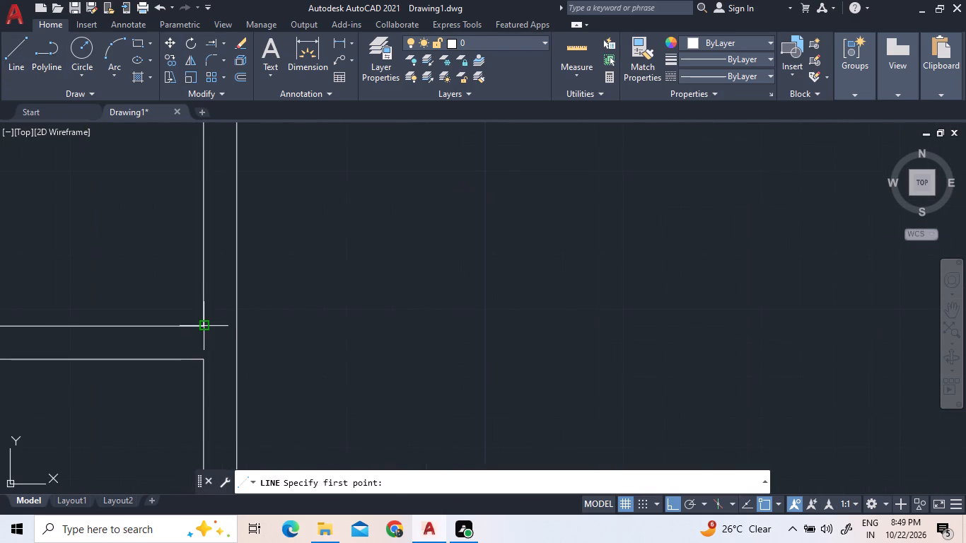
left_click(204, 327)
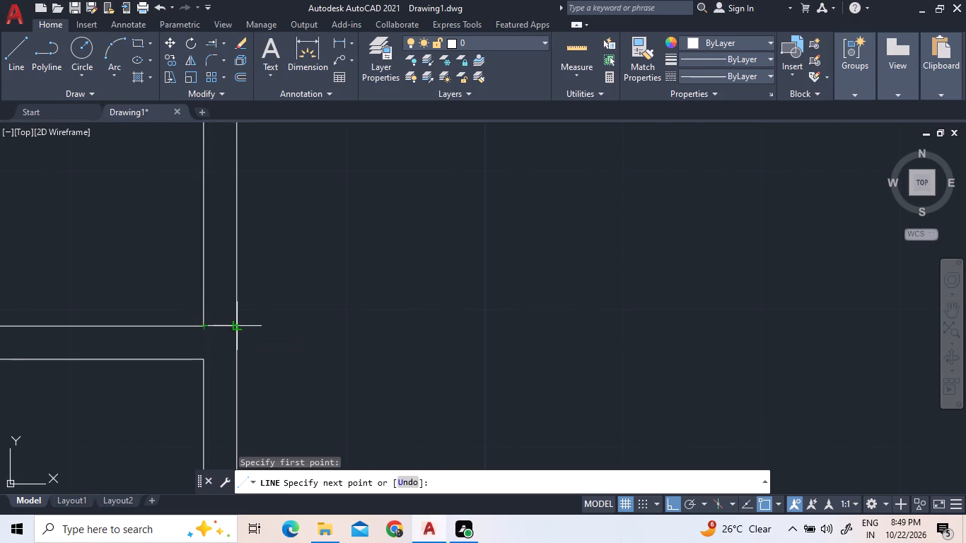
left_click(235, 327)
right_click(221, 255)
left_click(251, 264)
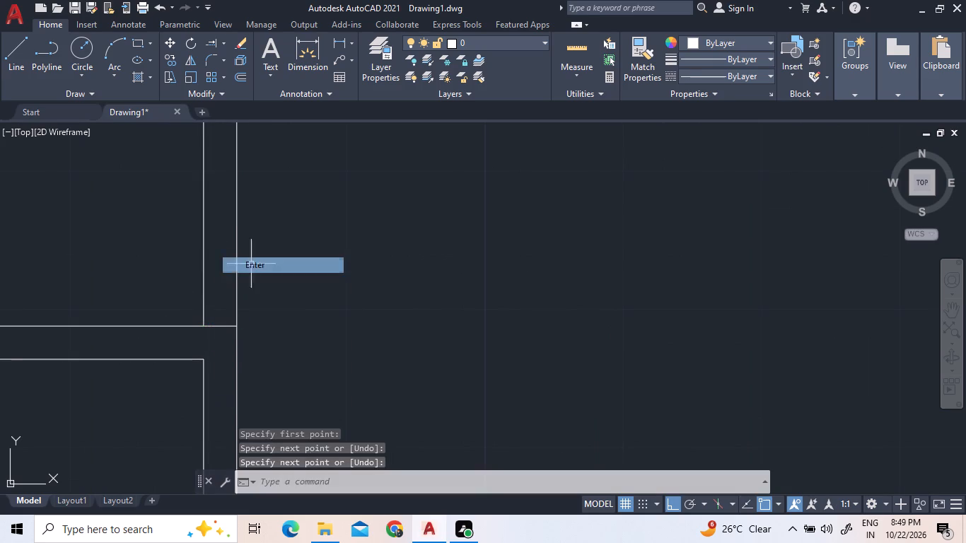
Start an Offset with a distance of 0.12 mm.
left_click(248, 81)
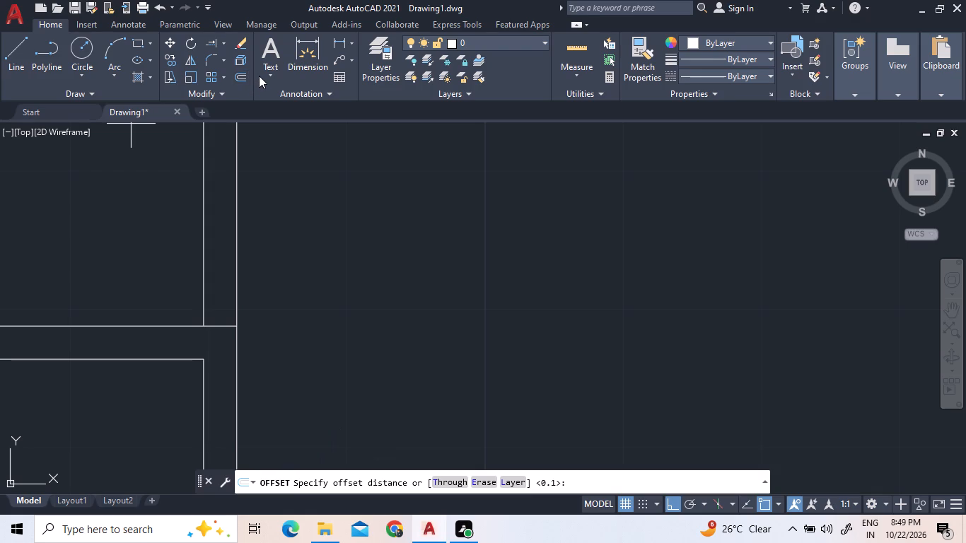
type("0.1")
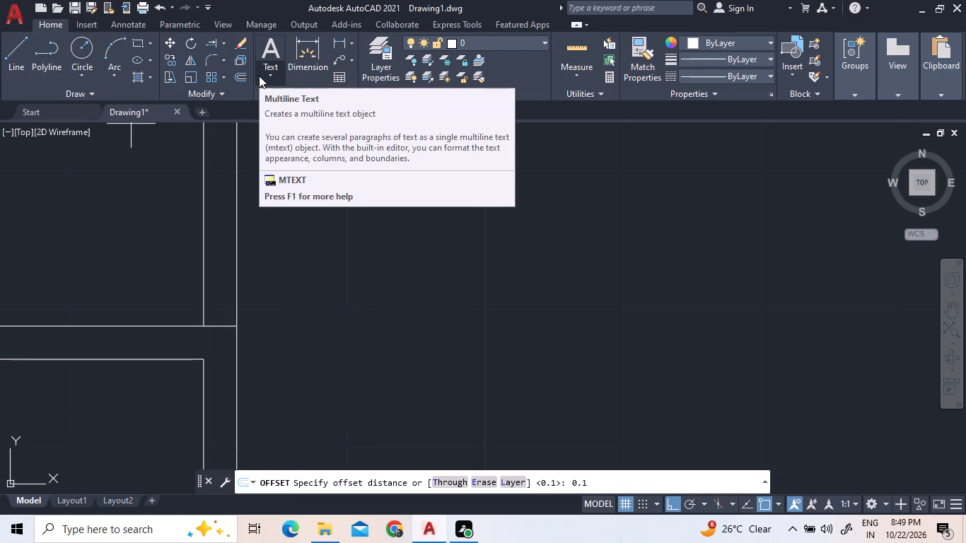
key("2")
key("Return")
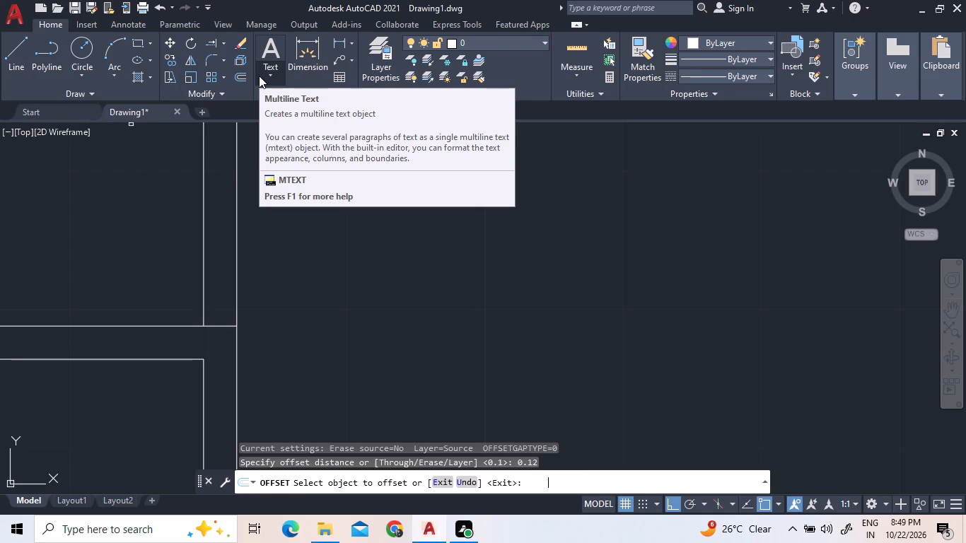
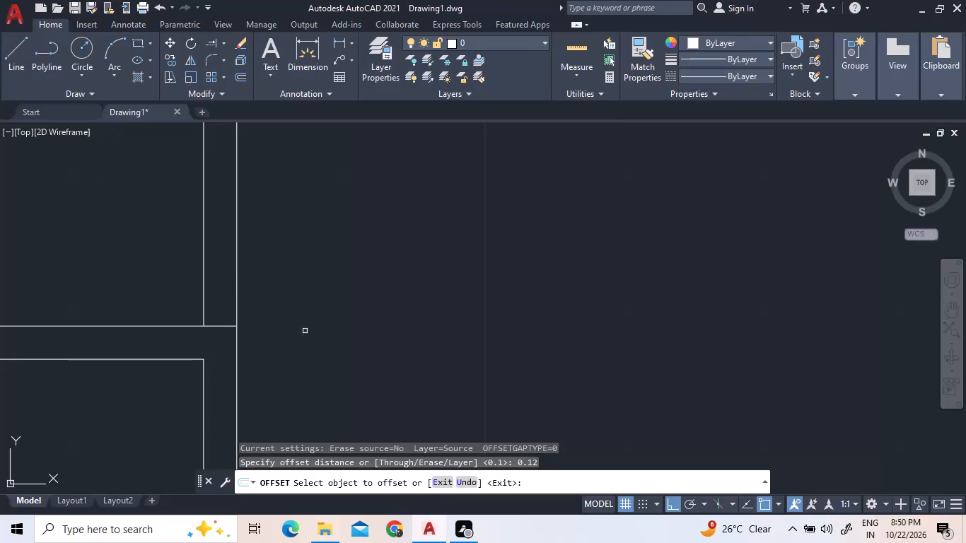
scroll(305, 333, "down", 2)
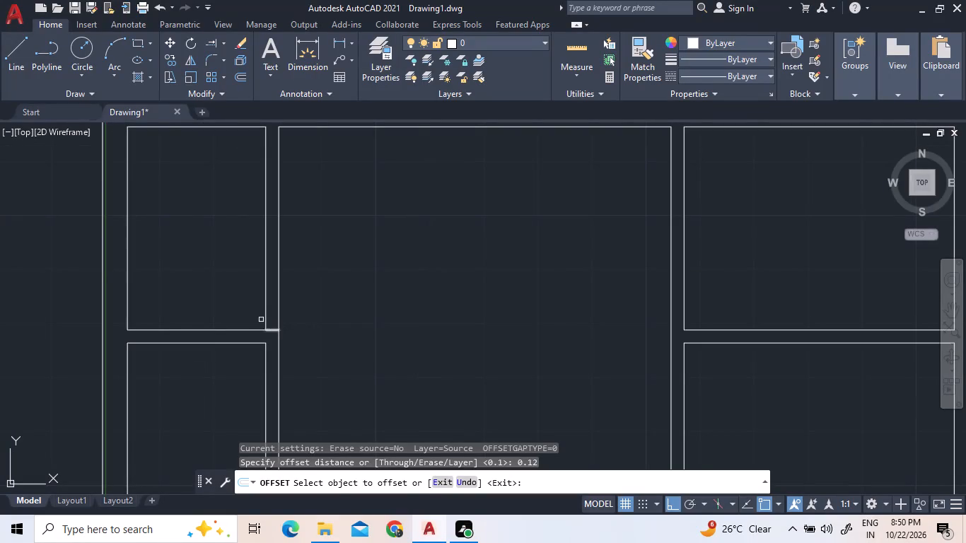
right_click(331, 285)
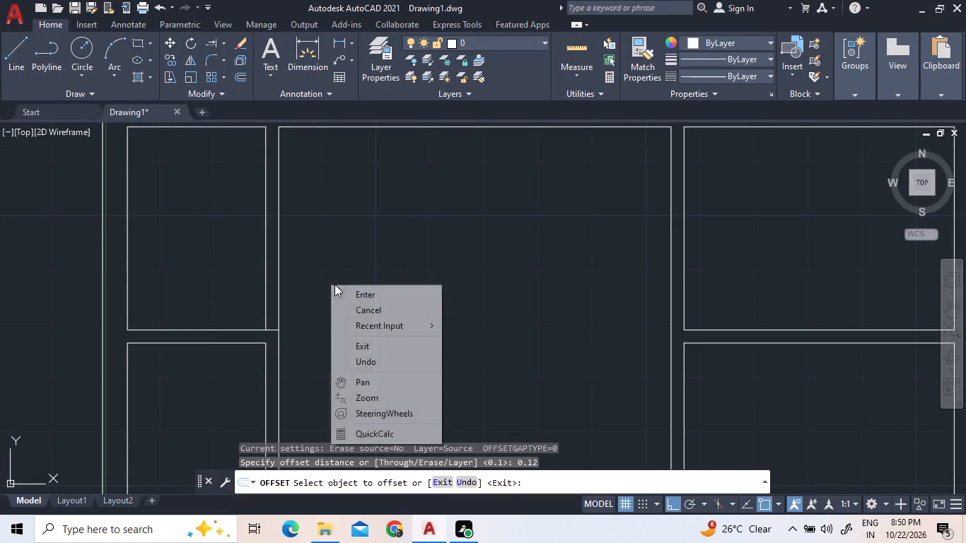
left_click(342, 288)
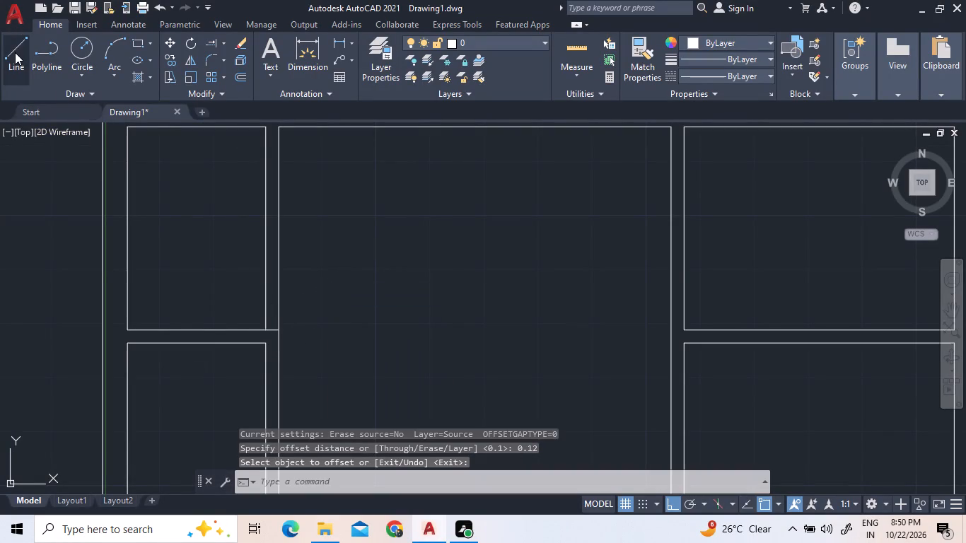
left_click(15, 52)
Offset the short line across the western partition by 0.1 mm to the north.
left_click(239, 74)
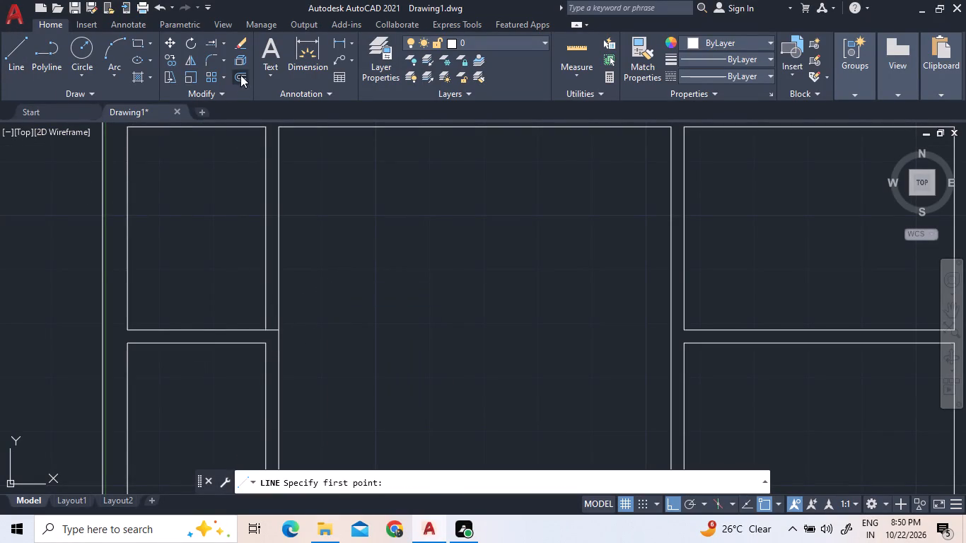
scroll(286, 337, "up", 1)
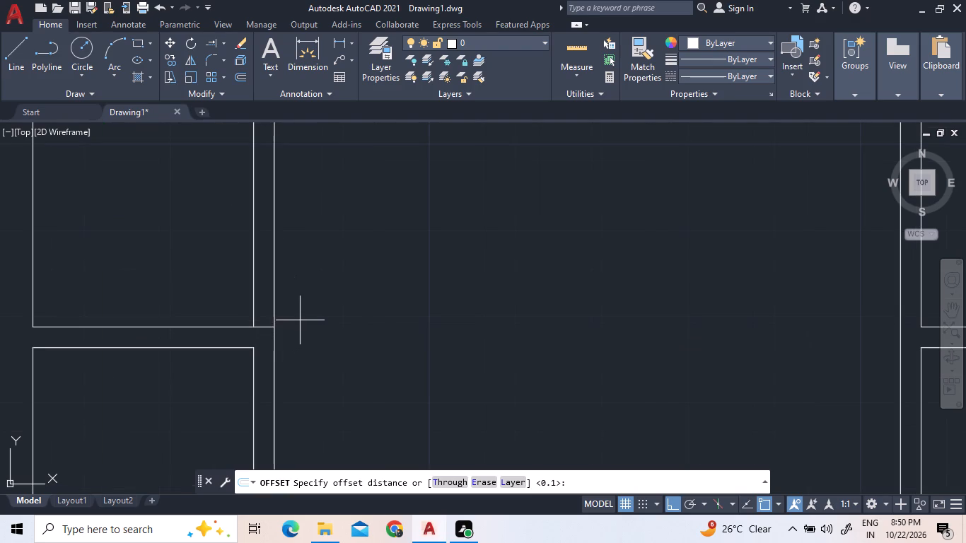
key("0")
key("period")
key("1")
key("Return")
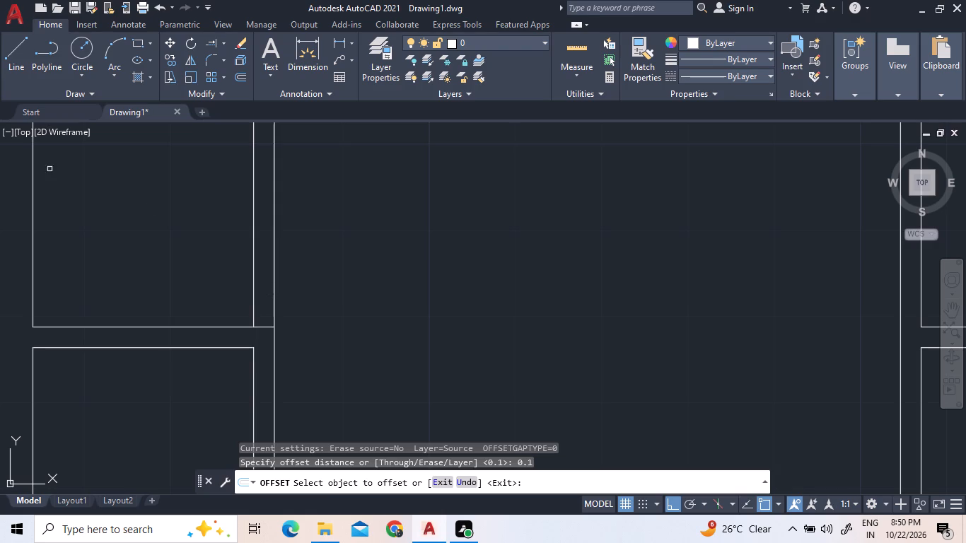
left_click(263, 325)
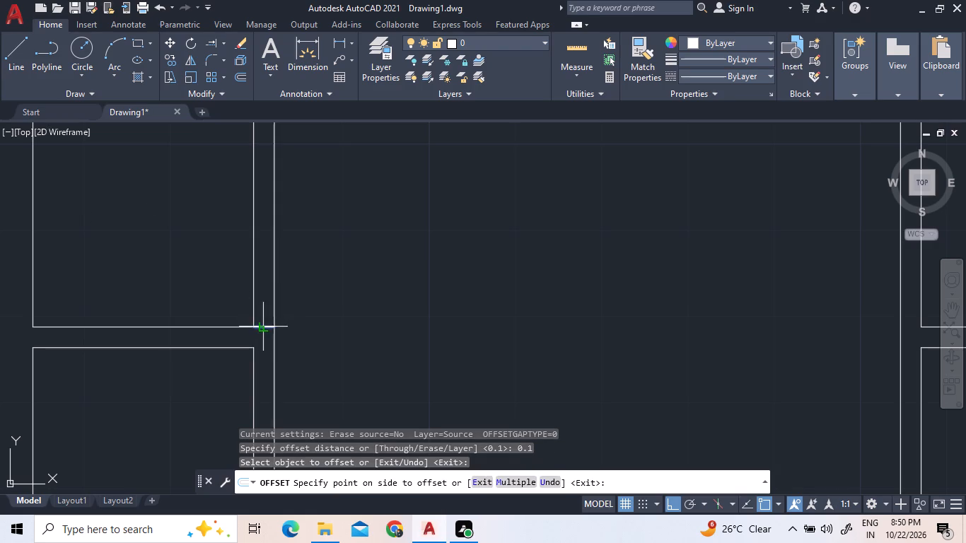
left_click(261, 313)
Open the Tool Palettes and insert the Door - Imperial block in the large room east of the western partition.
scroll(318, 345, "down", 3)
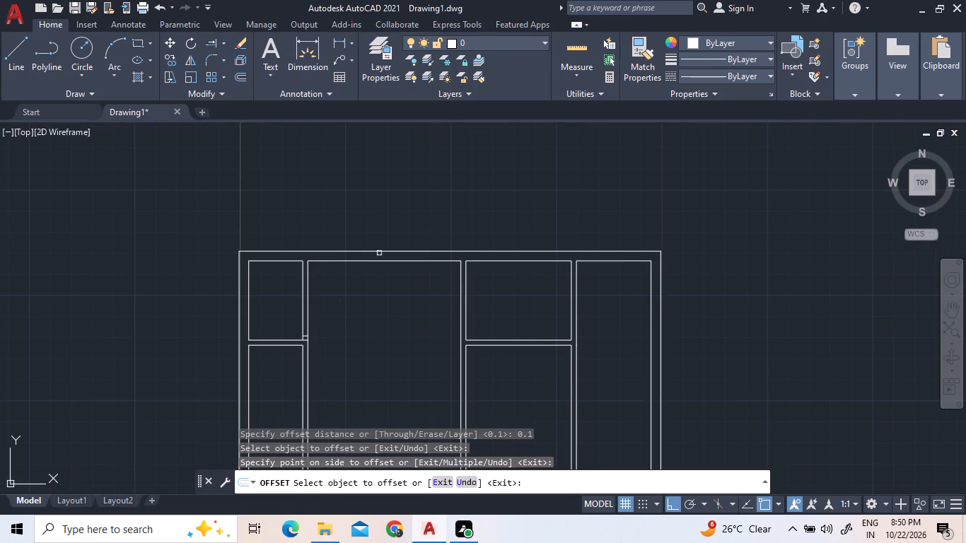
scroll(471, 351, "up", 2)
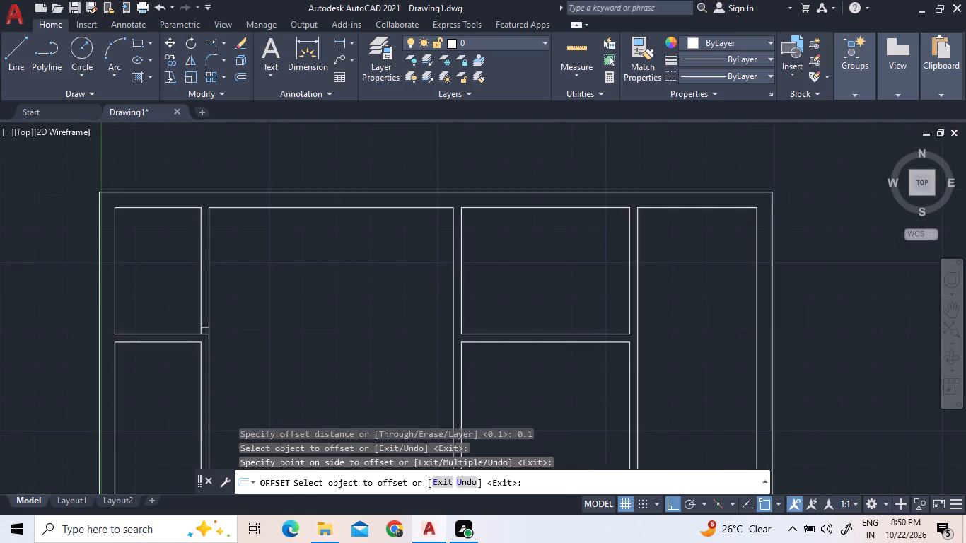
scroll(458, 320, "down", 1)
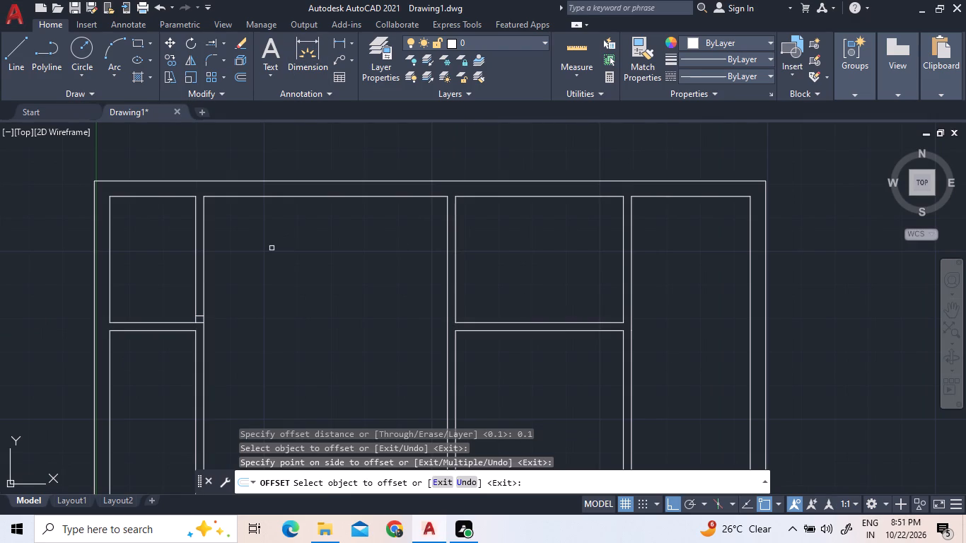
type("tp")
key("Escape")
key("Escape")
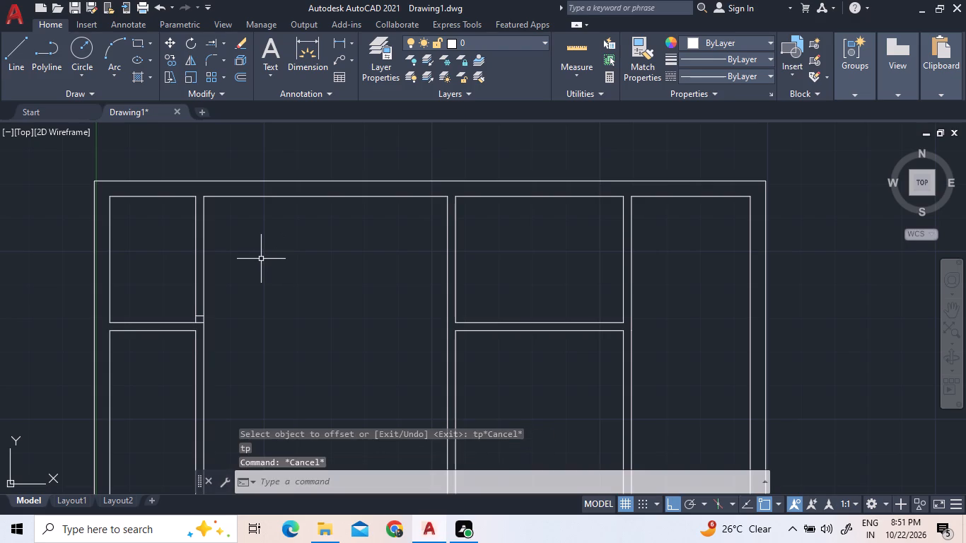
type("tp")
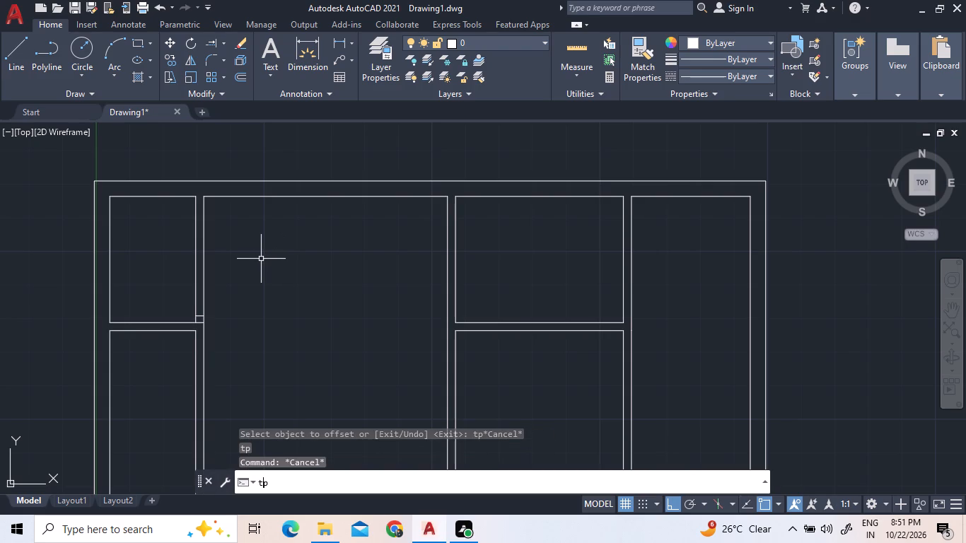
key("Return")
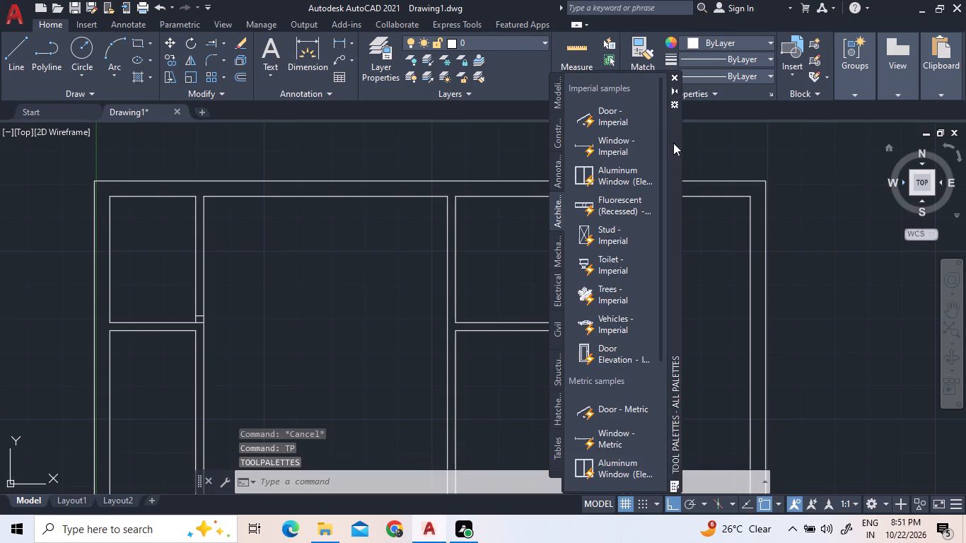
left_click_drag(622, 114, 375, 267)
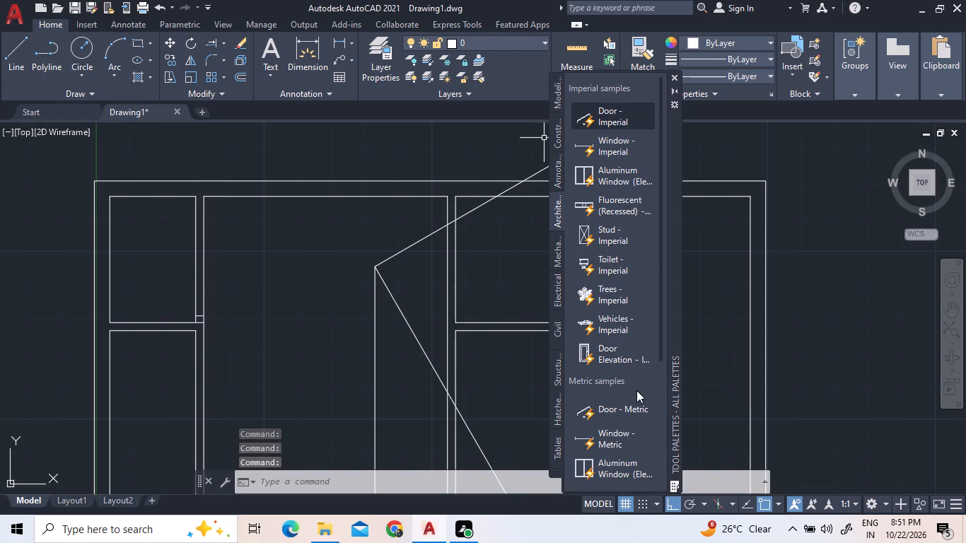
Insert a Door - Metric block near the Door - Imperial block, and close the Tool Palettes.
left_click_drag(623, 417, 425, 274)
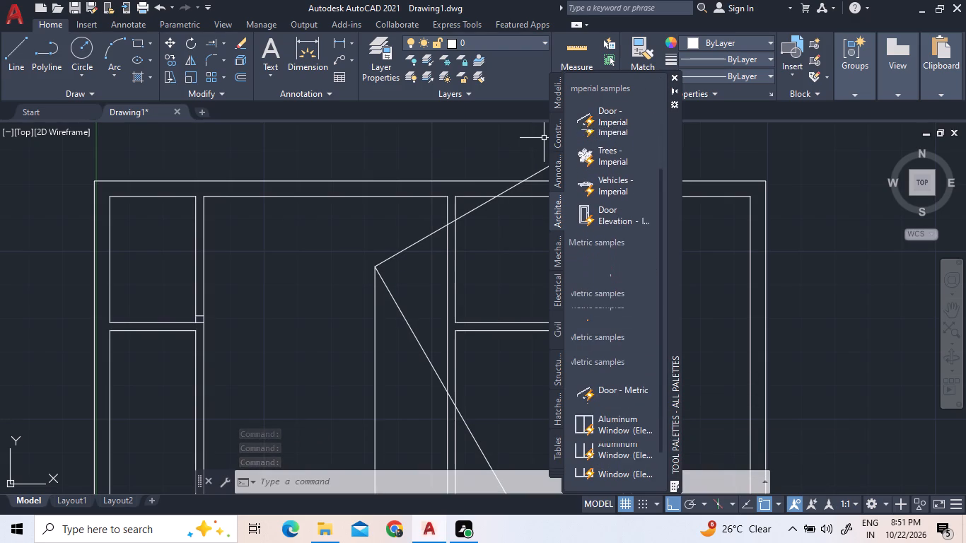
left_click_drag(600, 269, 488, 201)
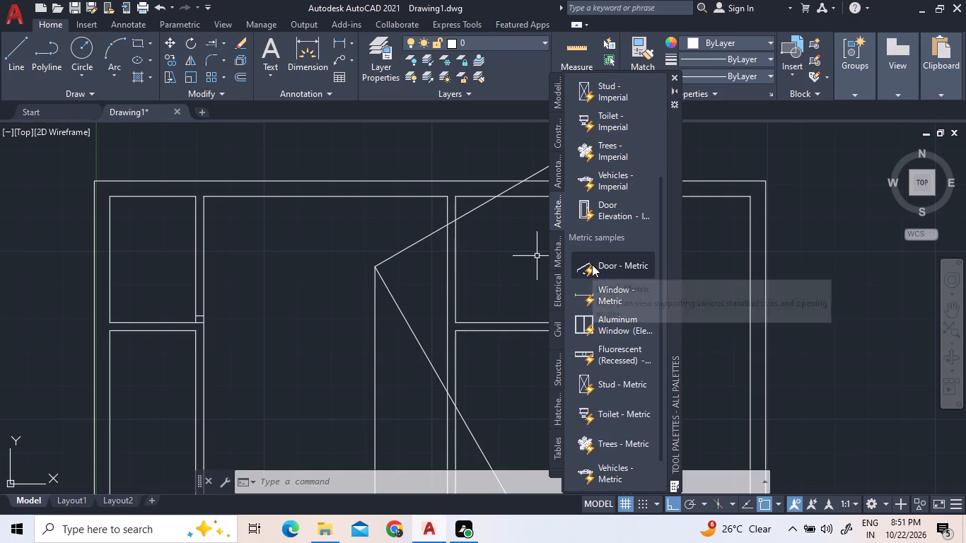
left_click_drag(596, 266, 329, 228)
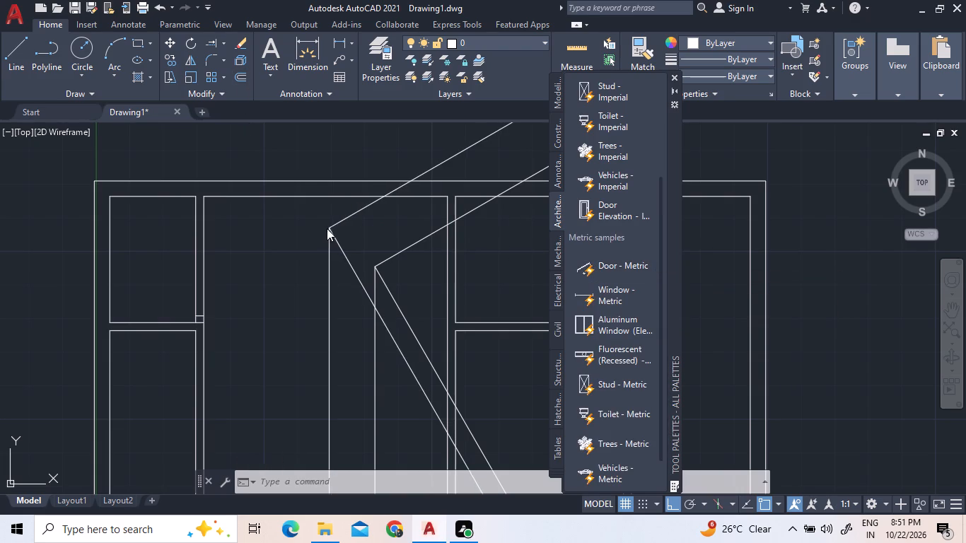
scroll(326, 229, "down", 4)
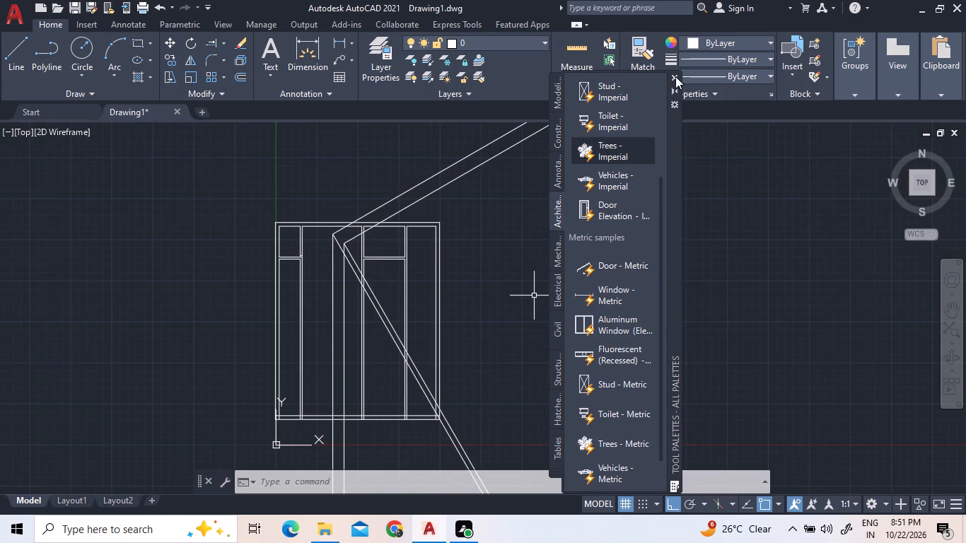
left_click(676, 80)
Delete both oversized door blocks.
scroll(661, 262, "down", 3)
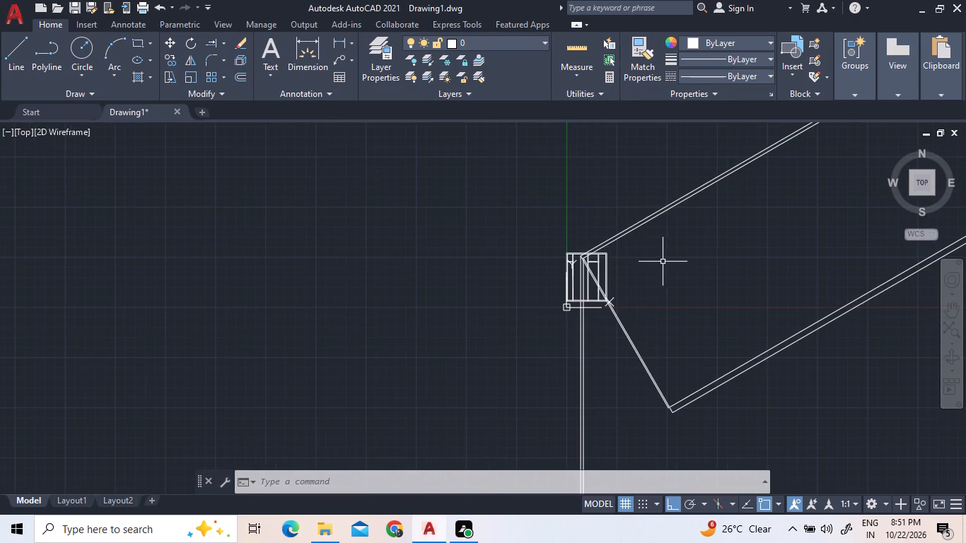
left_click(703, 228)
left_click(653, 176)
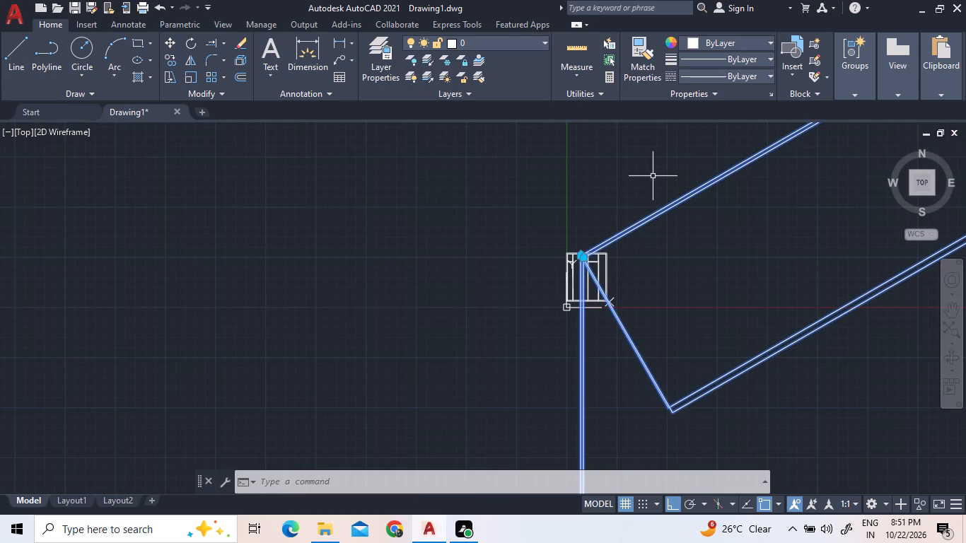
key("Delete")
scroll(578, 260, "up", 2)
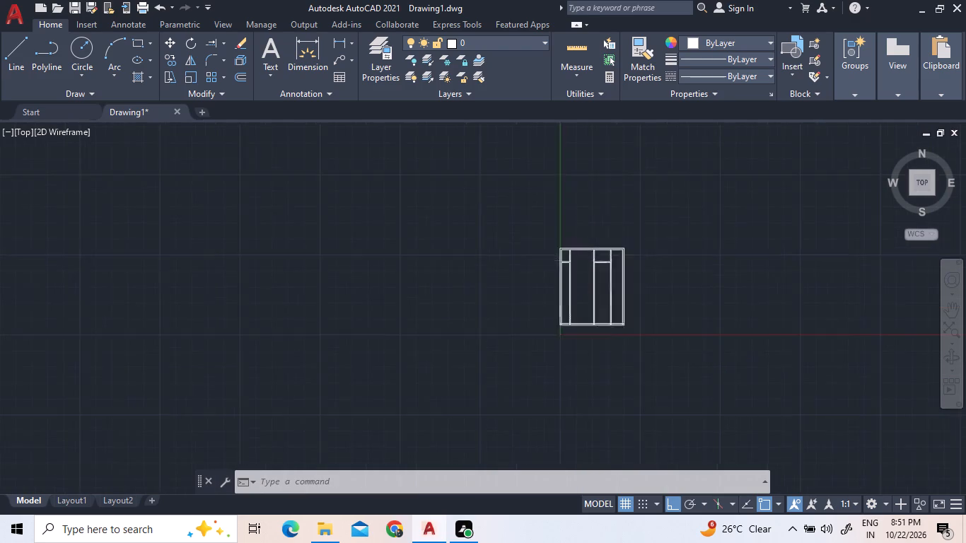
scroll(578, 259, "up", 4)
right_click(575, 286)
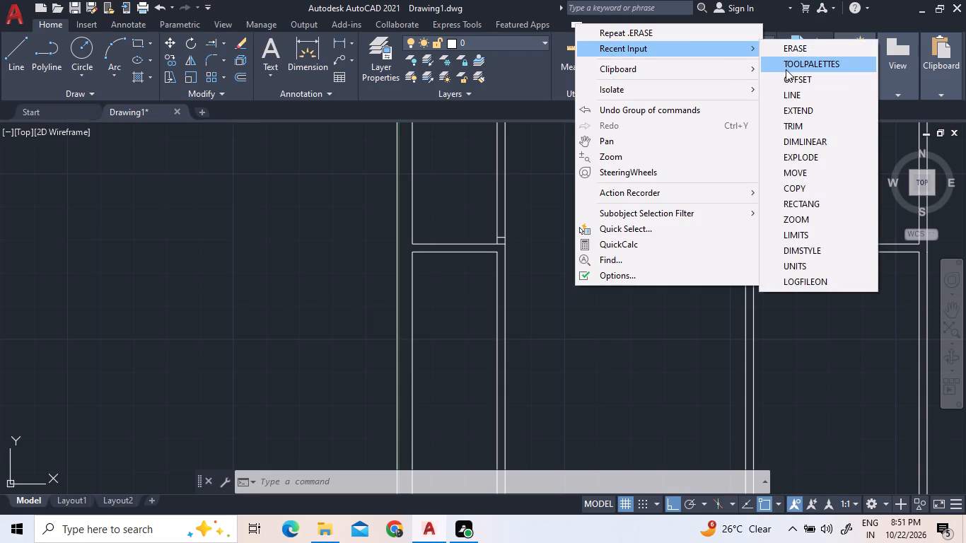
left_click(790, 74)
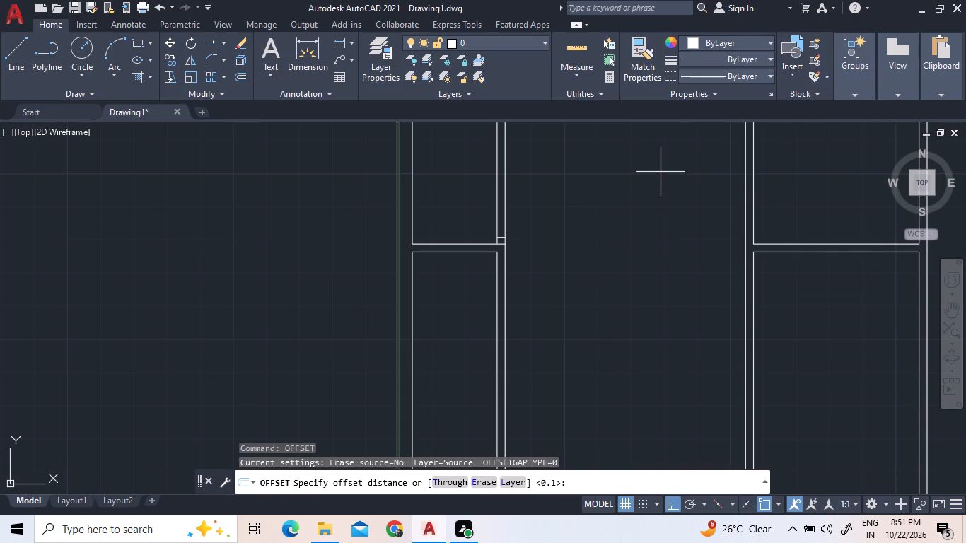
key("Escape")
Reopen the Tool Palettes and insert a Door - Metric block just west of the plan's outer wall.
right_click(656, 182)
left_click(677, 214)
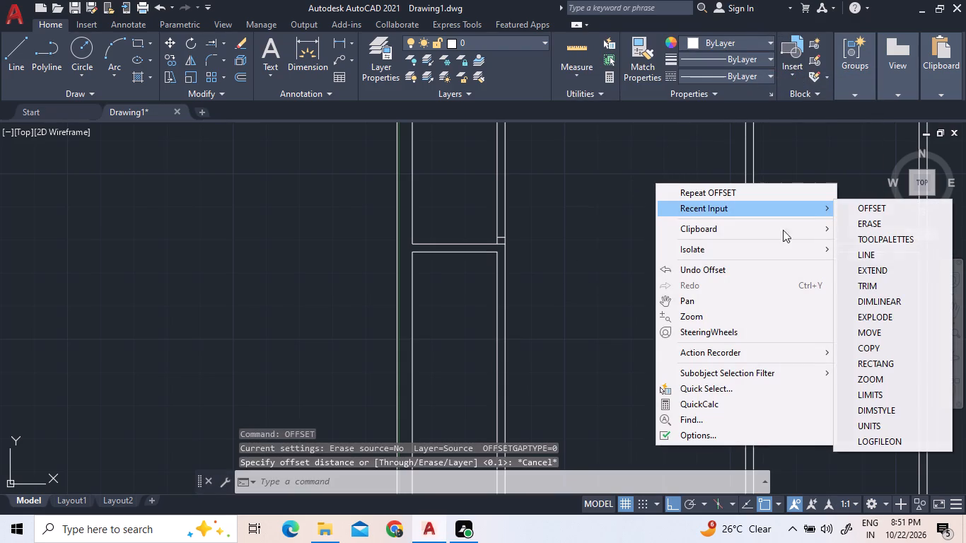
left_click(913, 241)
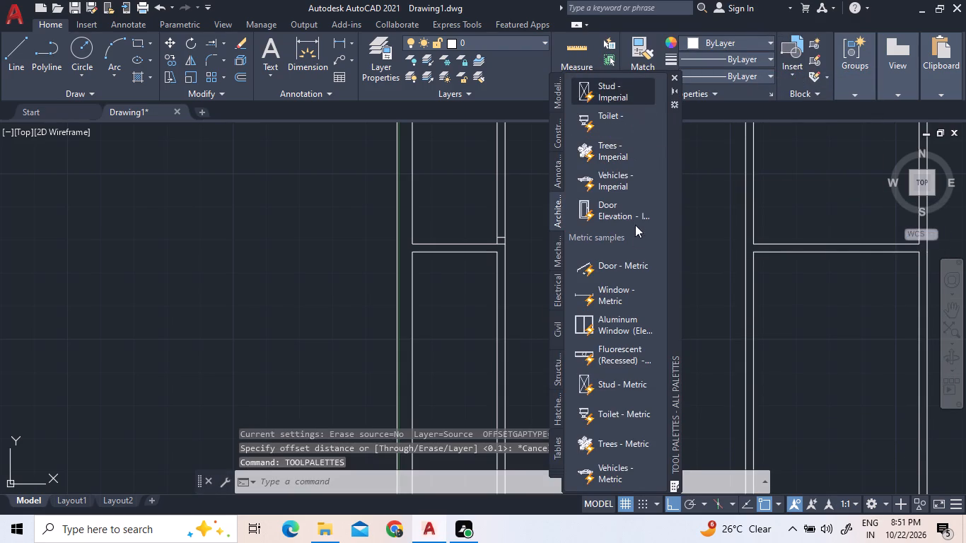
scroll(643, 307, "down", 1)
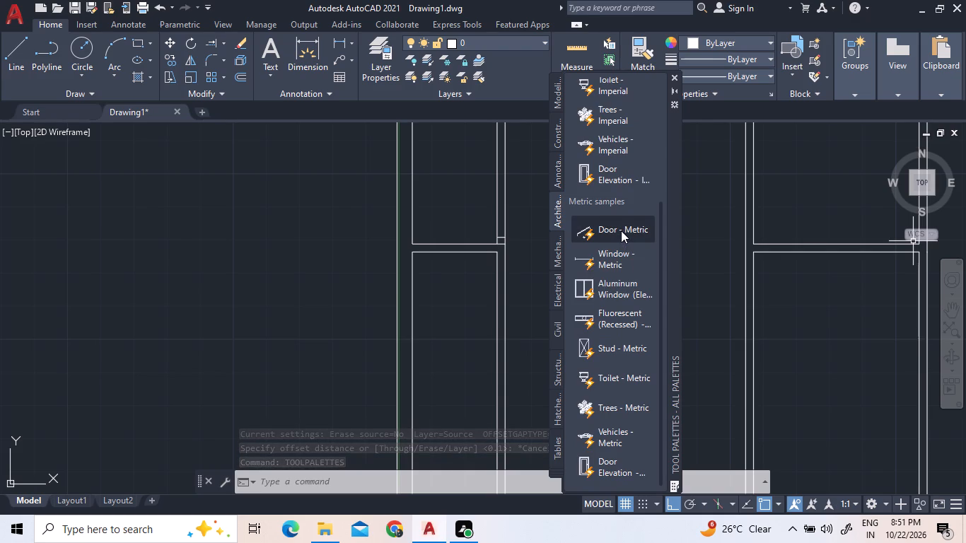
left_click_drag(621, 230, 338, 241)
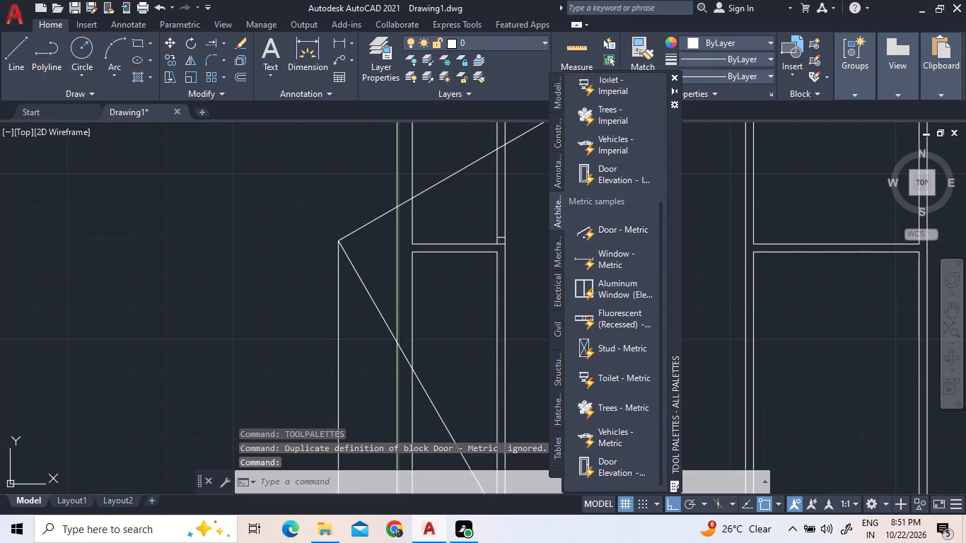
Select the Door - Metric block and reduce its opening width with its size grip.
scroll(331, 231, "down", 7)
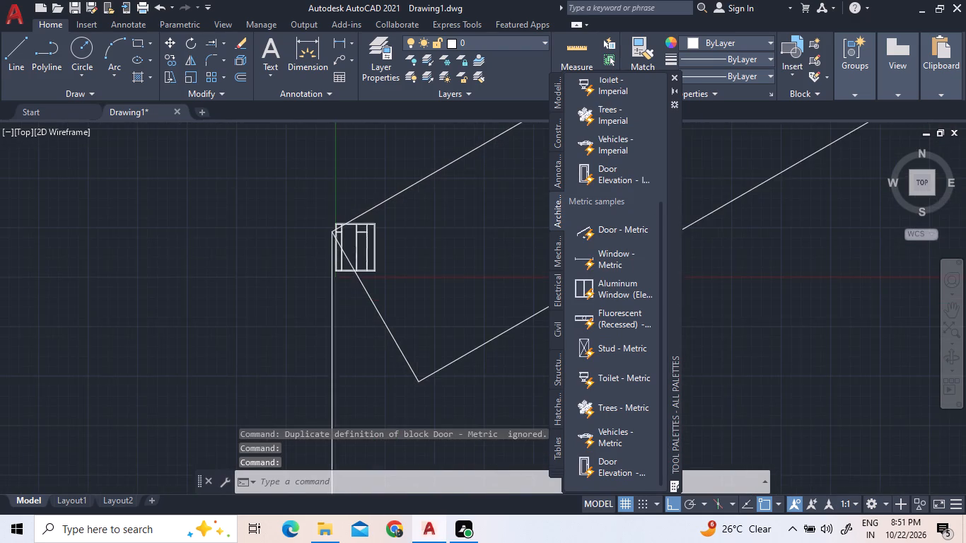
scroll(331, 230, "down", 8)
left_click_drag(390, 250, 392, 243)
left_click(382, 160)
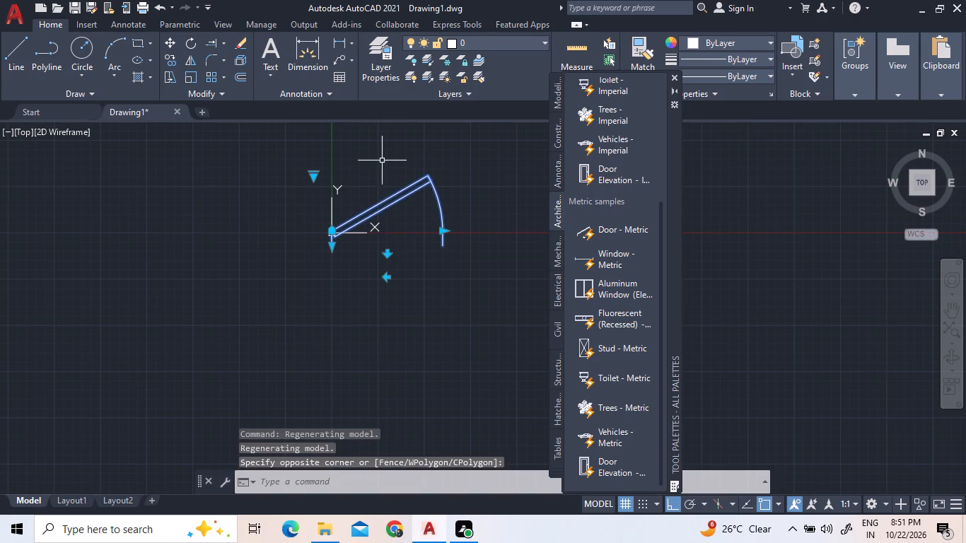
left_click(444, 231)
left_click(405, 235)
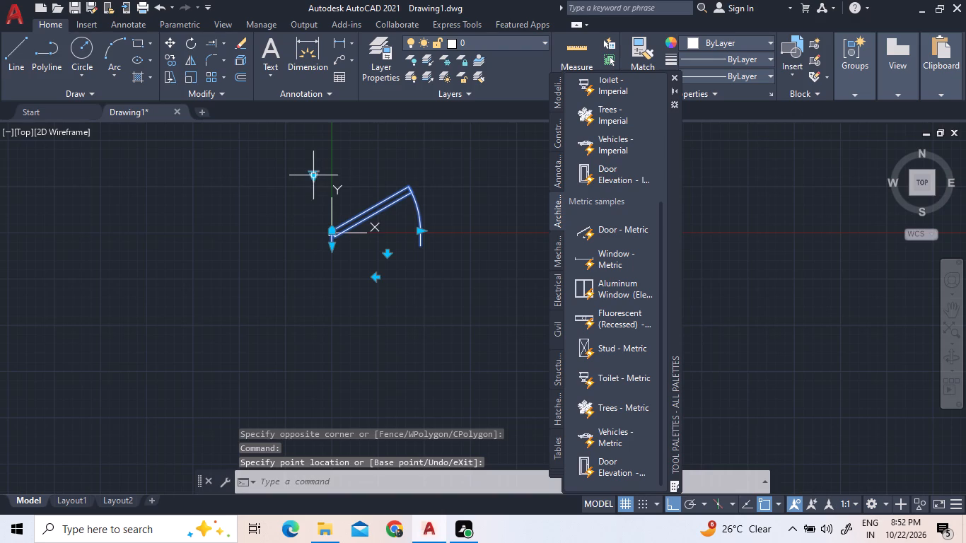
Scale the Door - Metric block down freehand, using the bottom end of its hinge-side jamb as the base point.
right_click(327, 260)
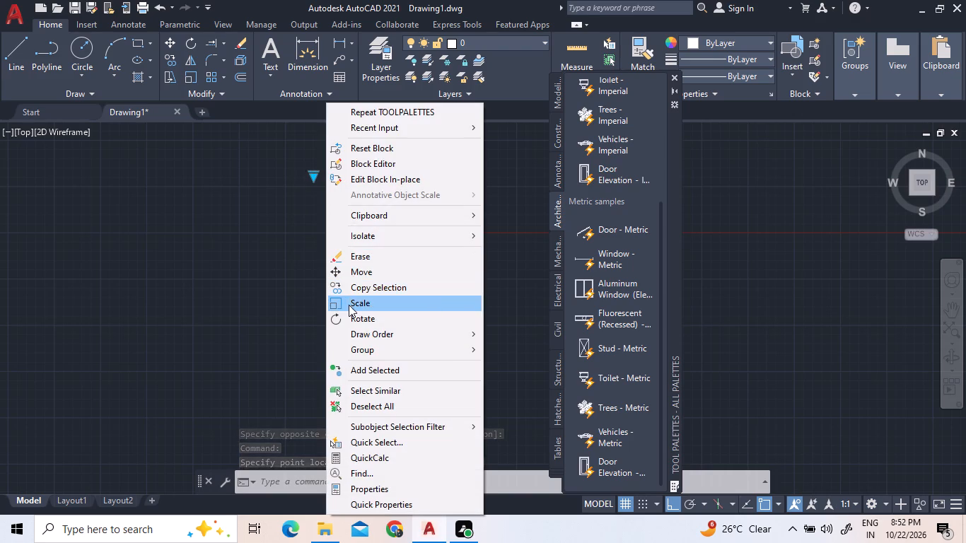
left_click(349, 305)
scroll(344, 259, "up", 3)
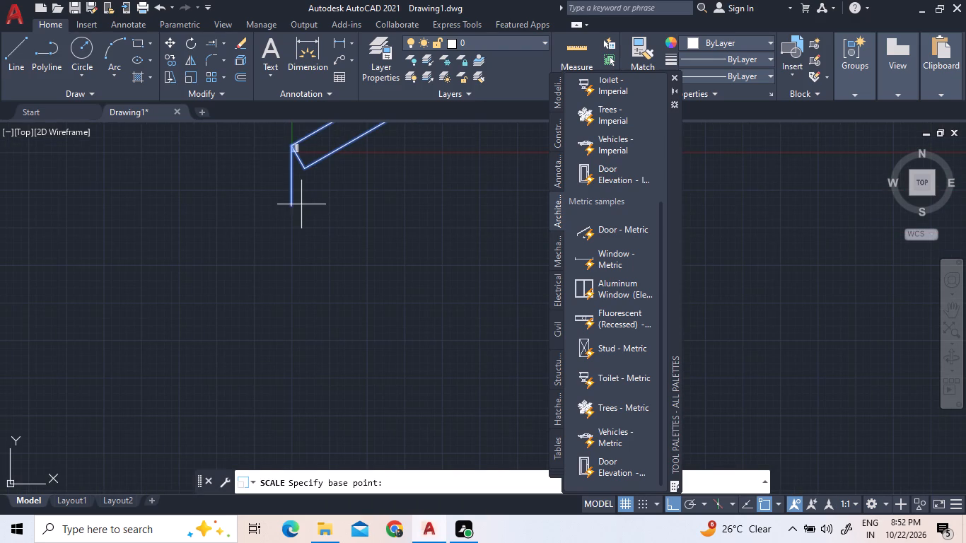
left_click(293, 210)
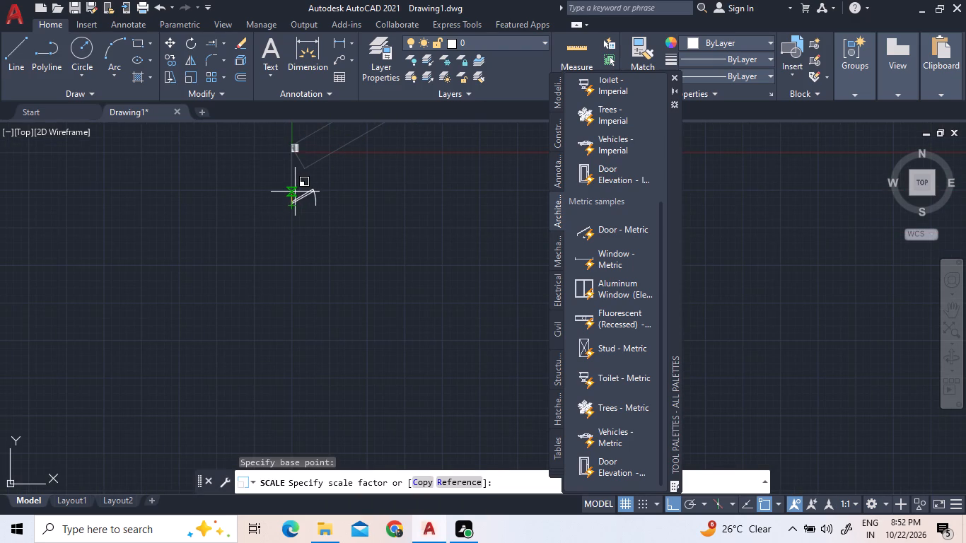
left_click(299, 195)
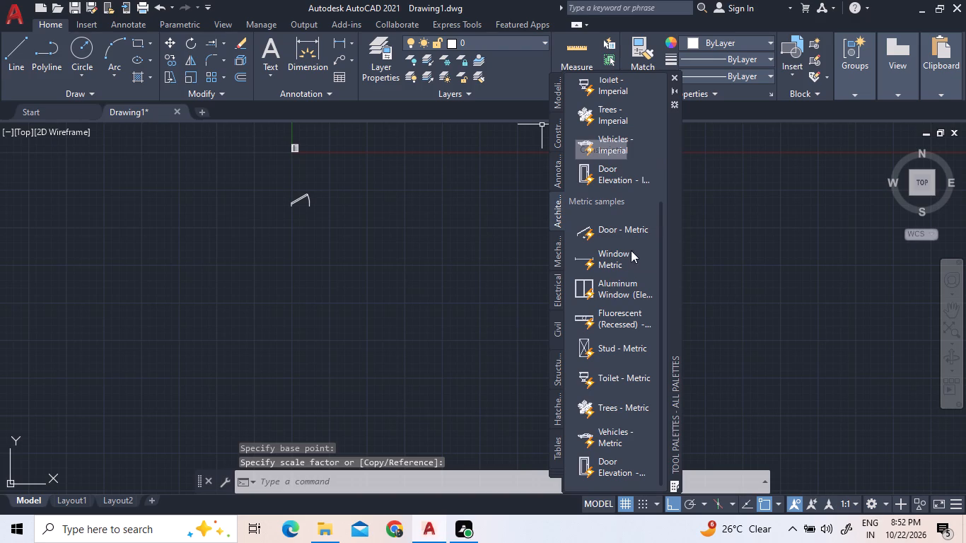
Close the Tool Palettes and delete the scaled Door - Metric block below the floor plan.
left_click(677, 76)
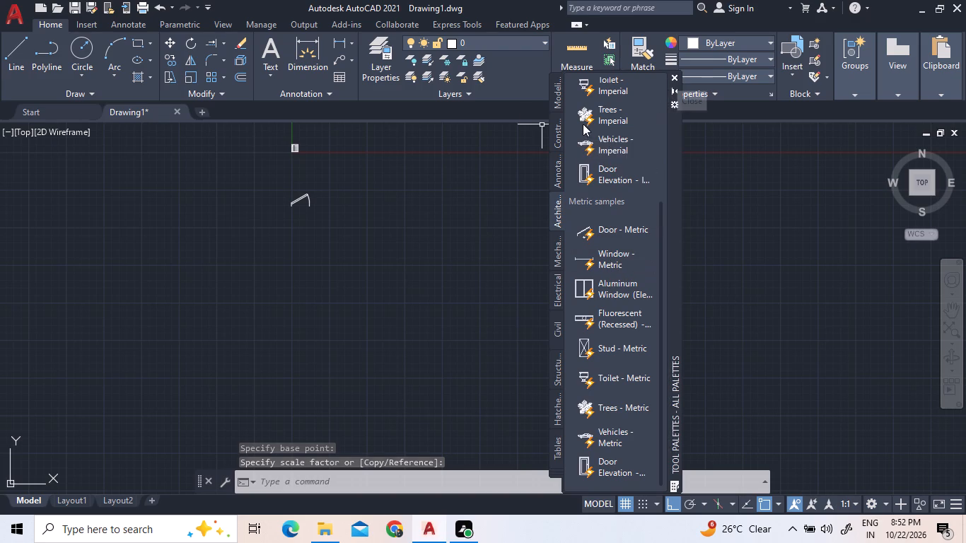
scroll(303, 147, "up", 3)
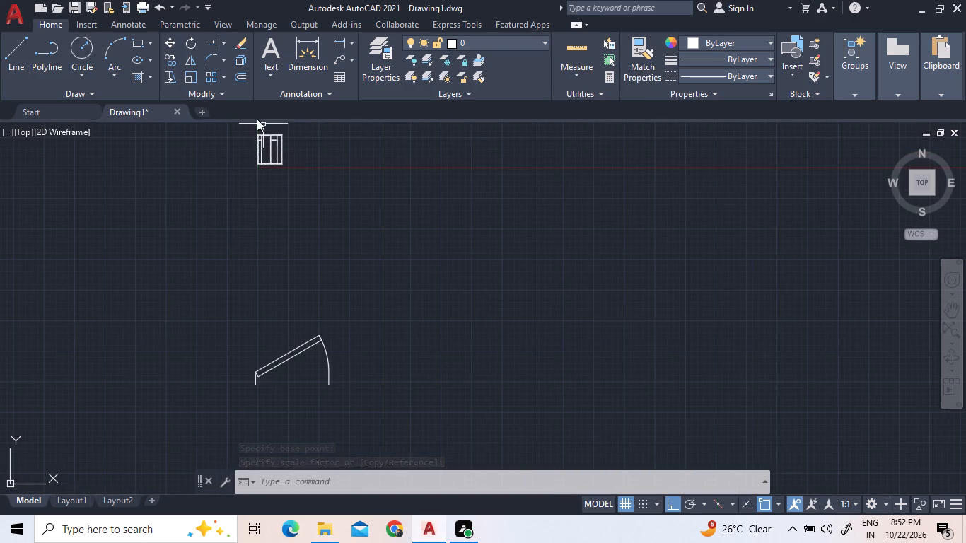
left_click(284, 378)
left_click(260, 293)
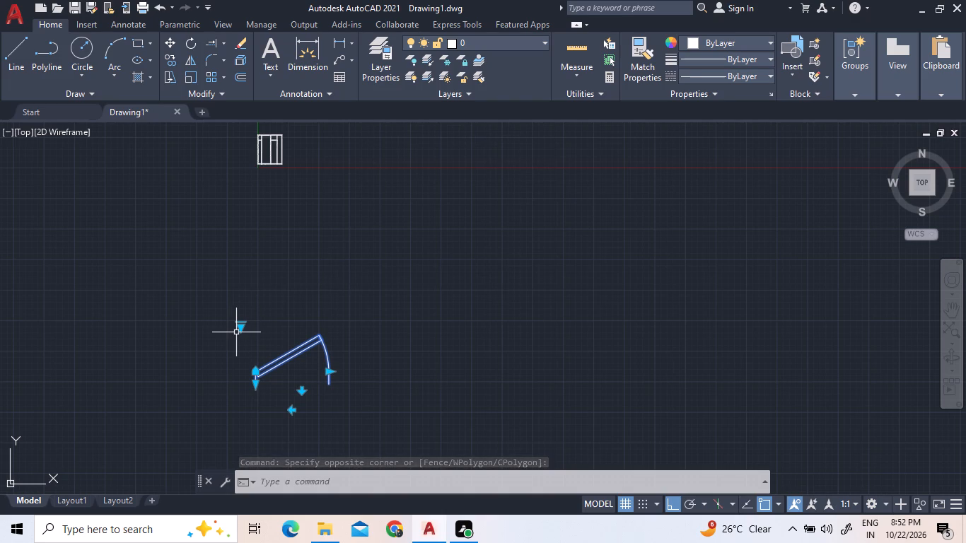
left_click(331, 379)
left_click(262, 303)
key("Delete")
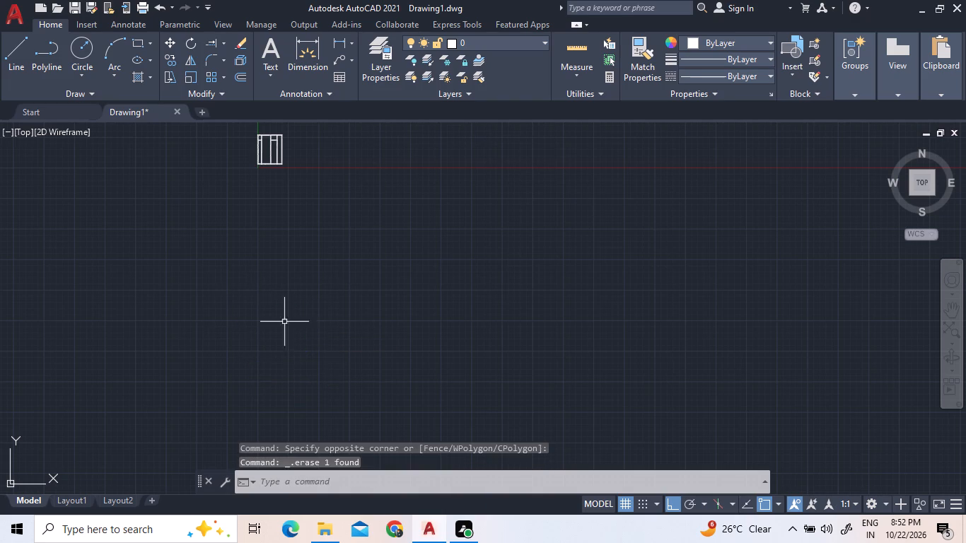
Draw a 1.0 line west into the northwest room from the east end of the short jamb line in its east partition.
scroll(320, 360, "down", 2)
scroll(299, 271, "up", 4)
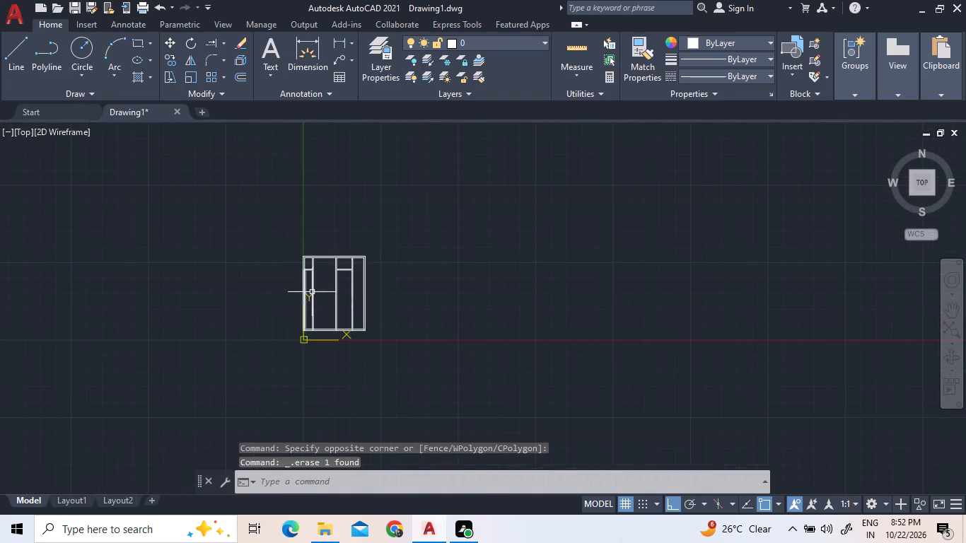
scroll(322, 281, "up", 6)
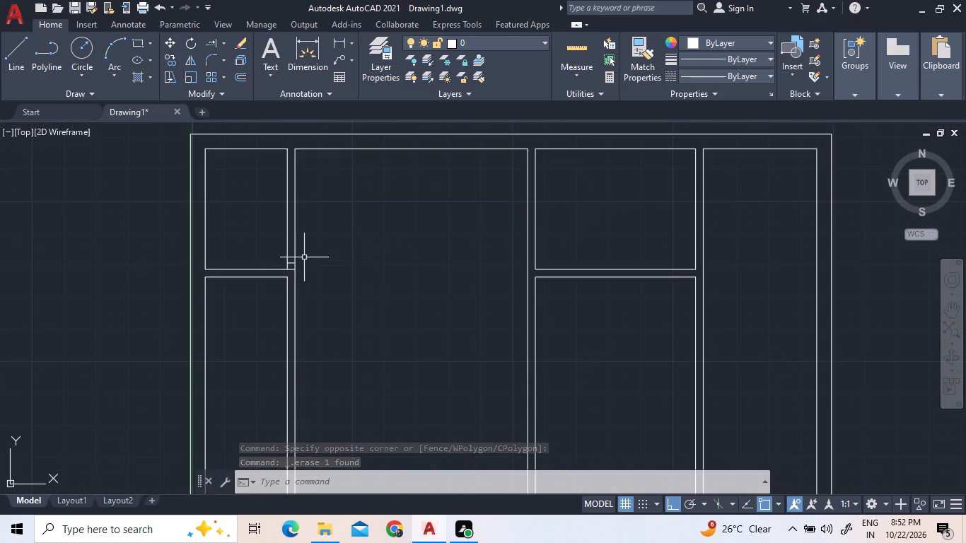
scroll(303, 257, "up", 2)
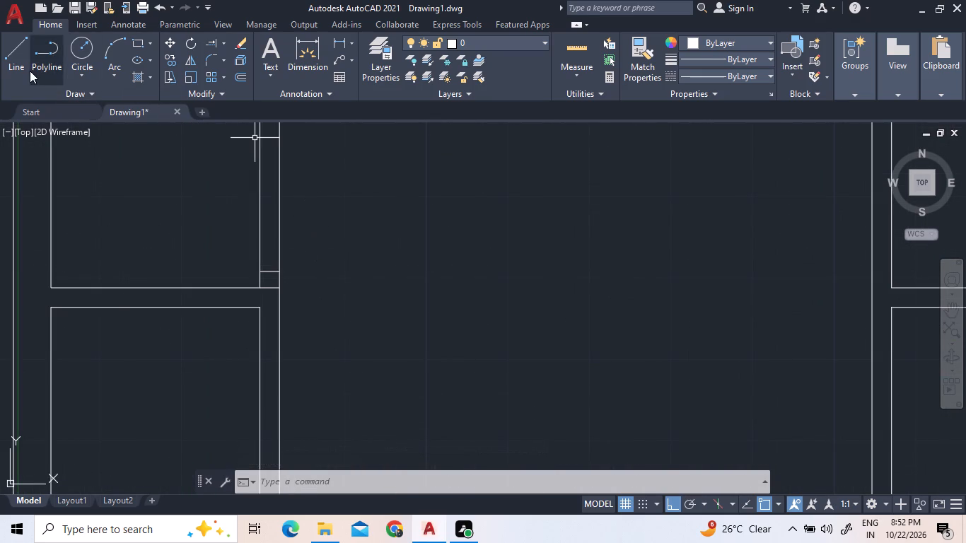
left_click(28, 71)
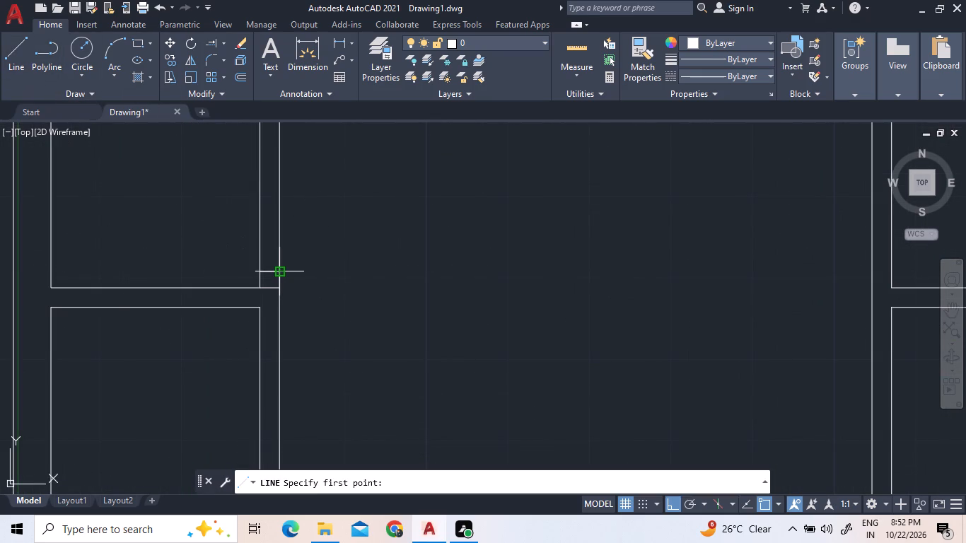
left_click(281, 274)
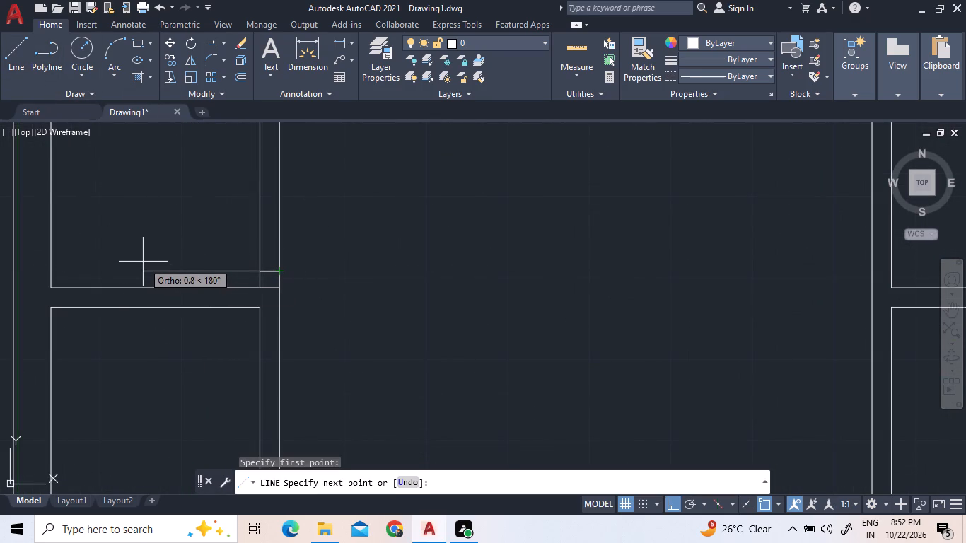
type("1.0")
key("Return")
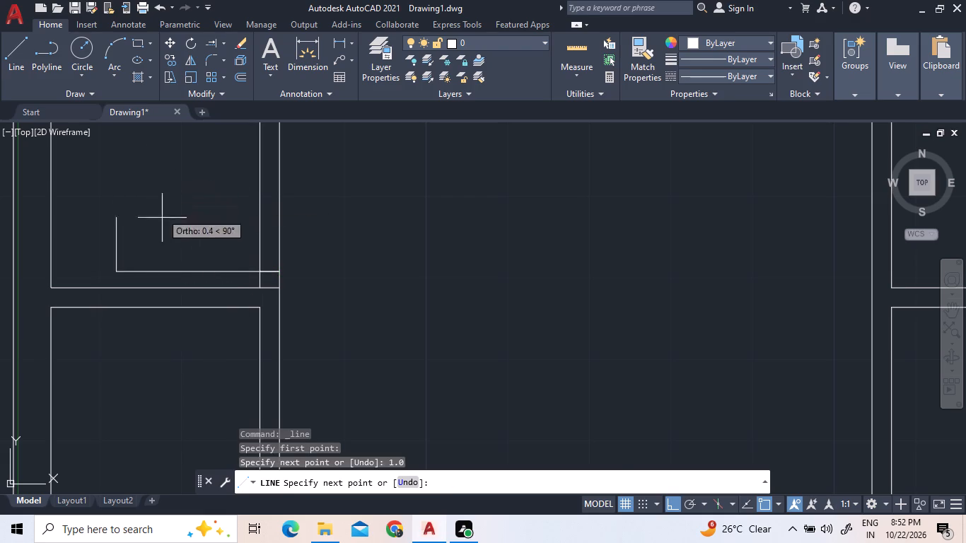
scroll(170, 252, "down", 1)
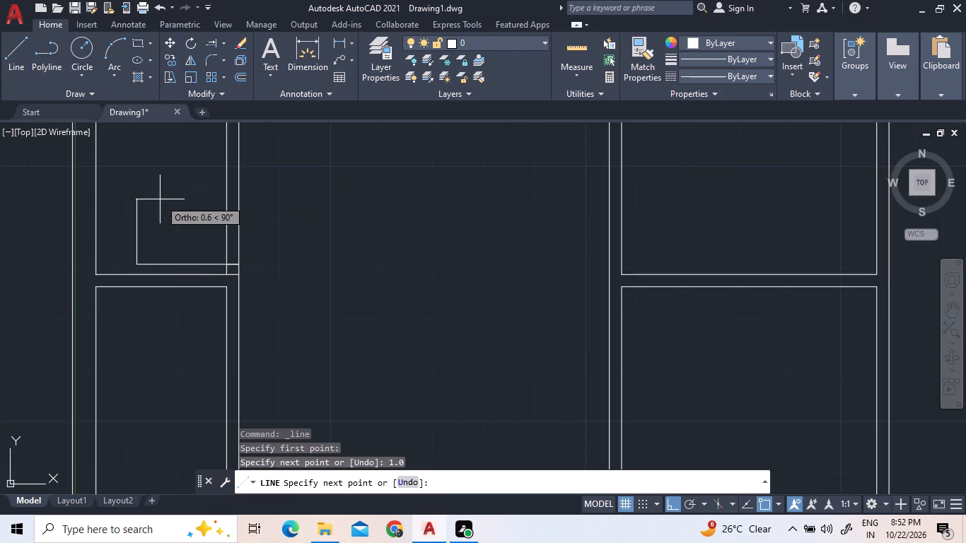
key("Escape")
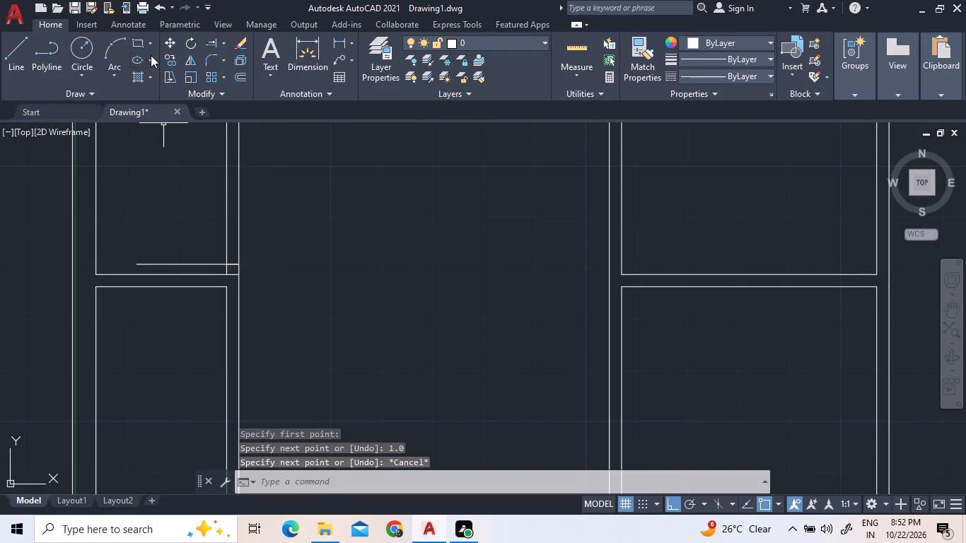
Offset the new door leaf line 1.0 to the north.
left_click(238, 76)
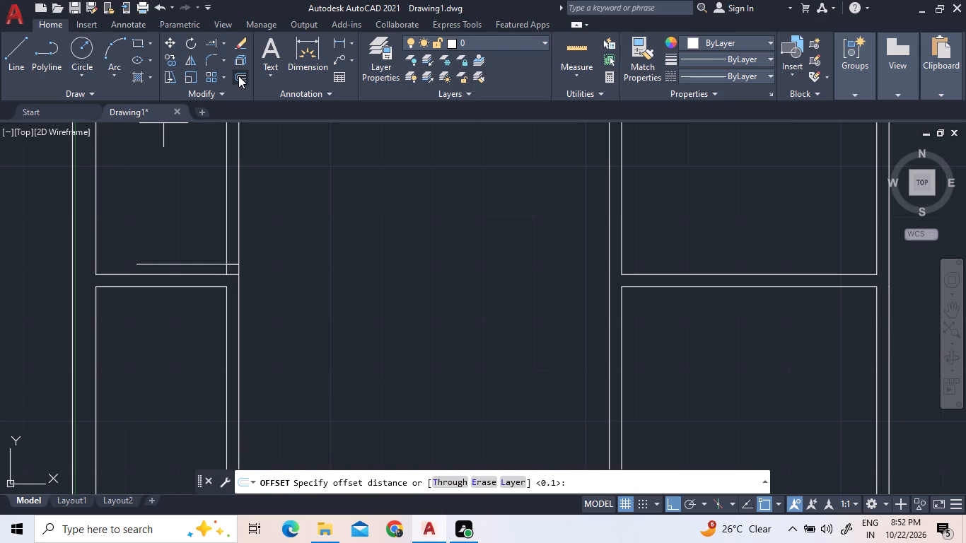
type("1.0")
key("Return")
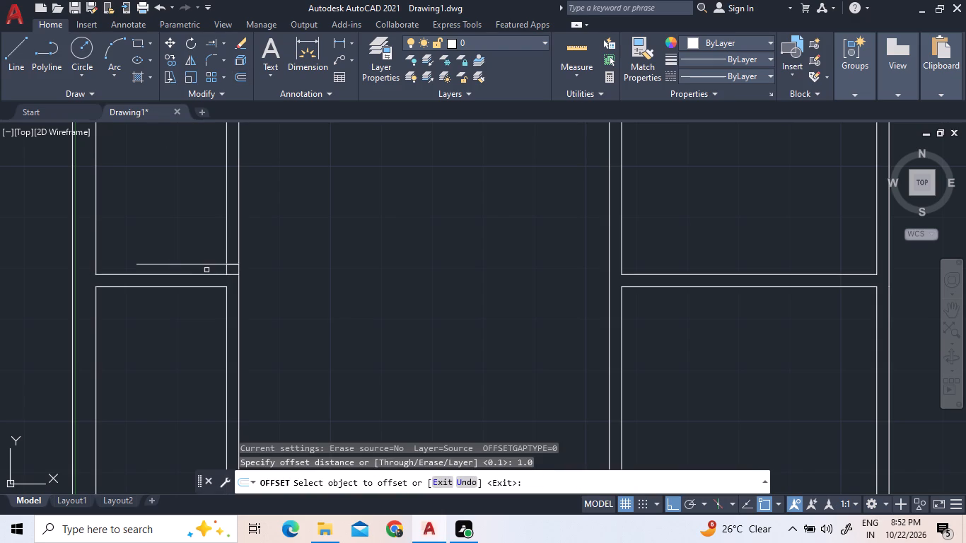
left_click(204, 262)
left_click(198, 214)
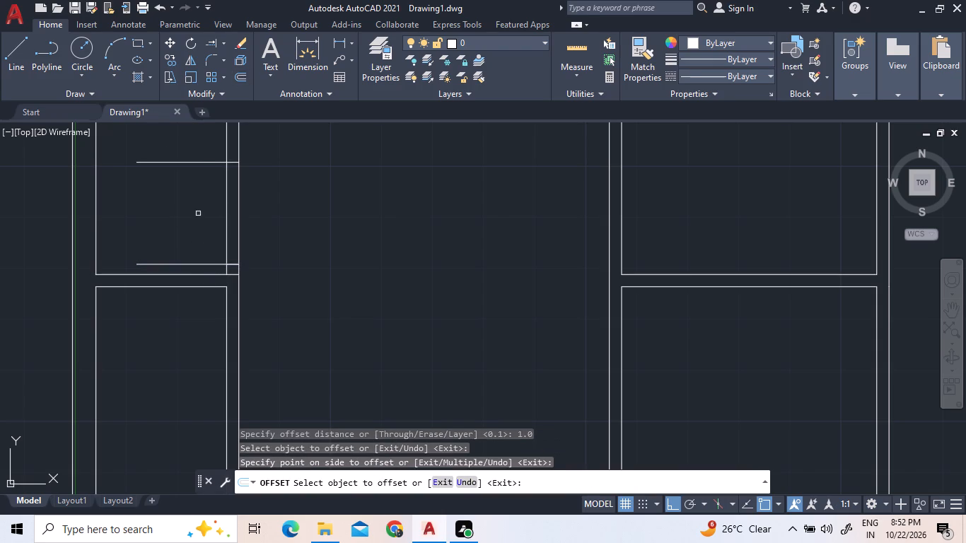
Draw a Start, Center, End door-swing arc from the offset line's east end to the leaf's west end, centred on the leaf's east end.
left_click(122, 79)
left_click(159, 140)
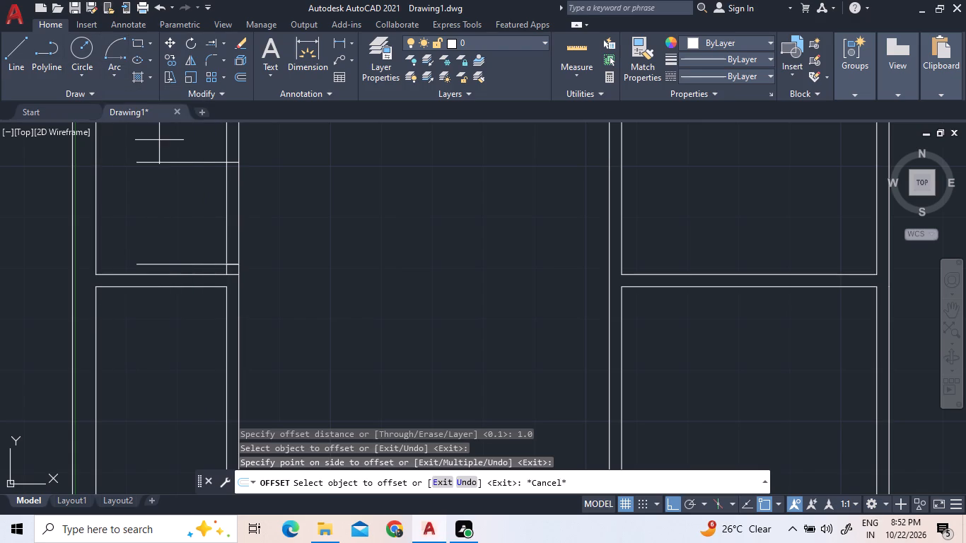
left_click(241, 165)
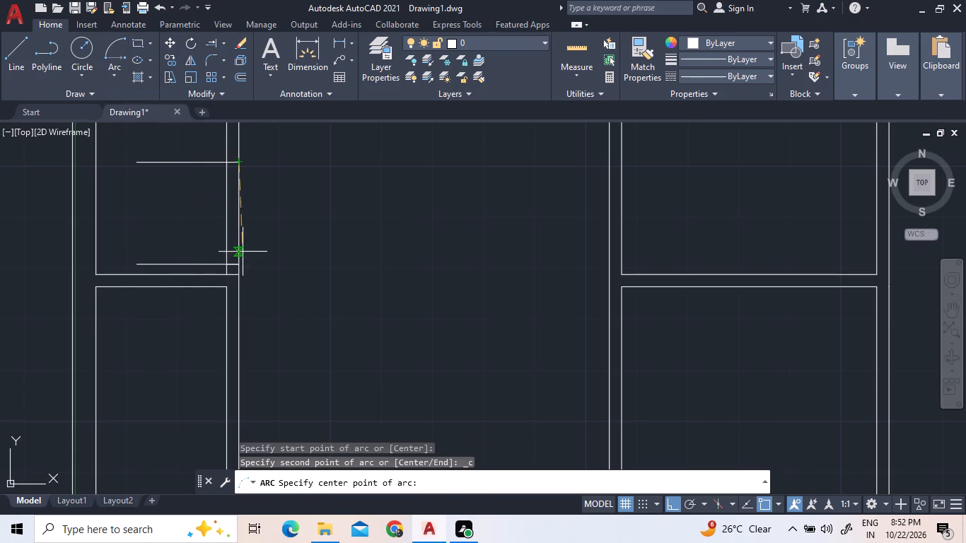
left_click(236, 264)
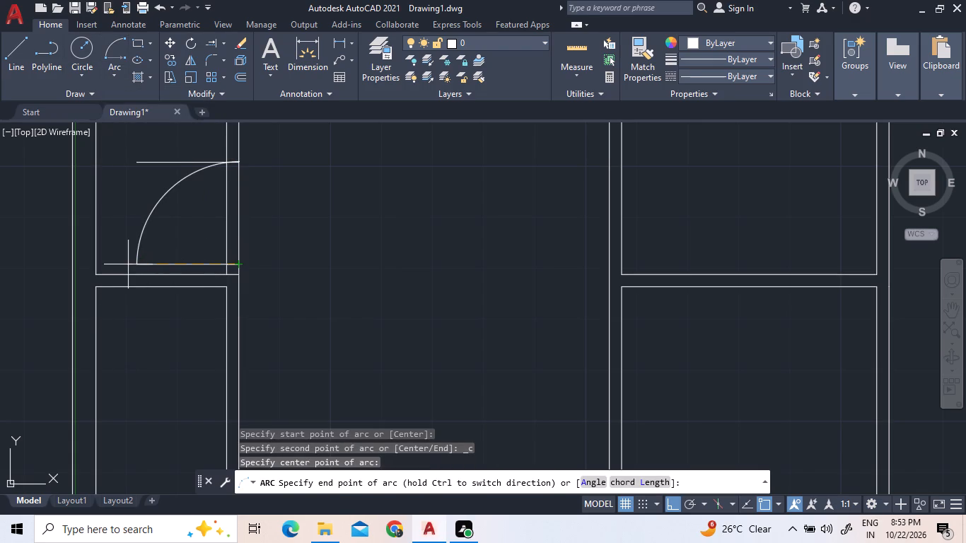
left_click(129, 265)
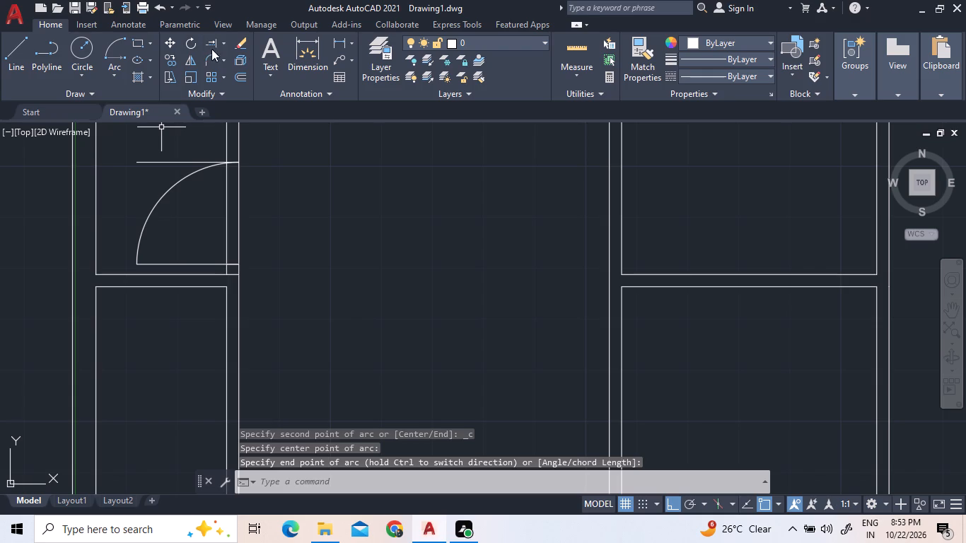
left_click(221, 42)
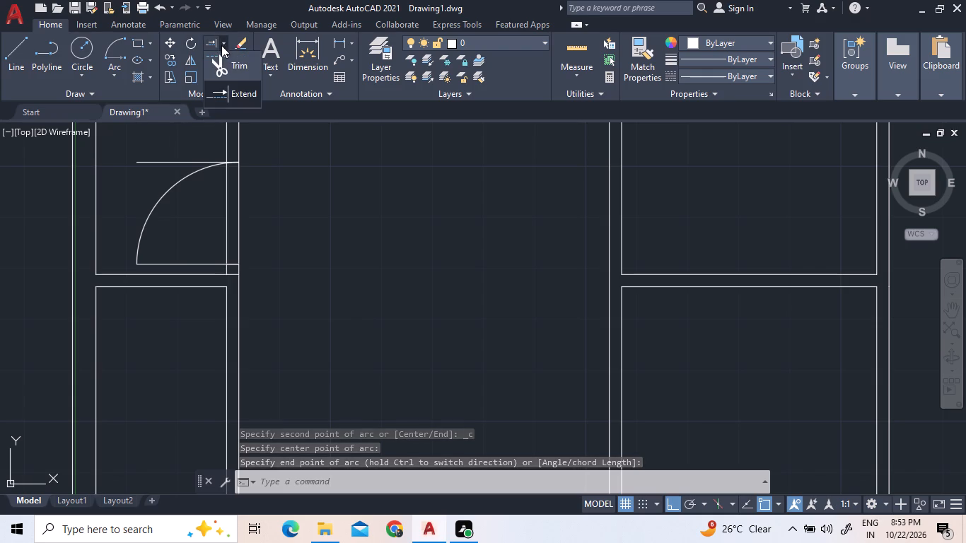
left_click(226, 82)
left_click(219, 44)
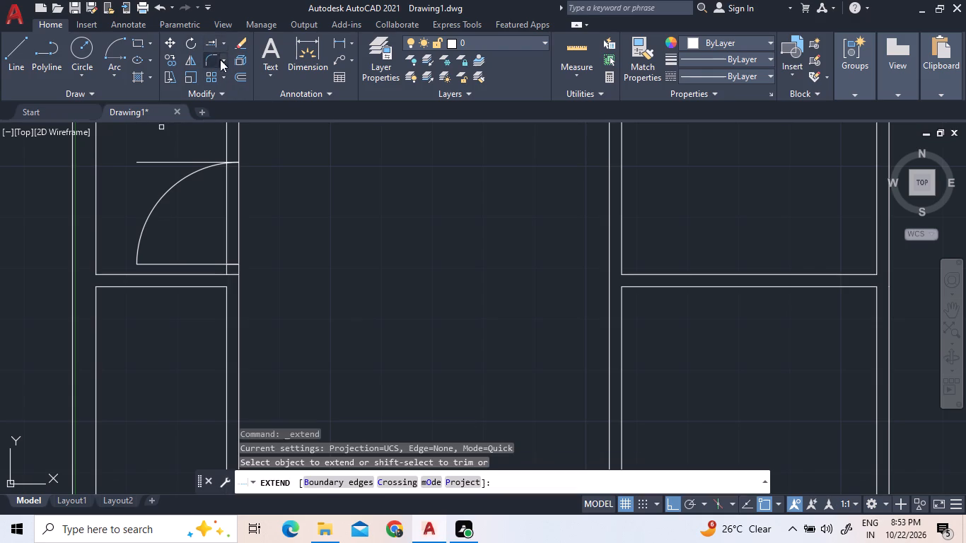
Trim the offset line inside the northwest room and both partition wall lines between the jambs to open the doorway.
left_click(221, 42)
left_click(226, 71)
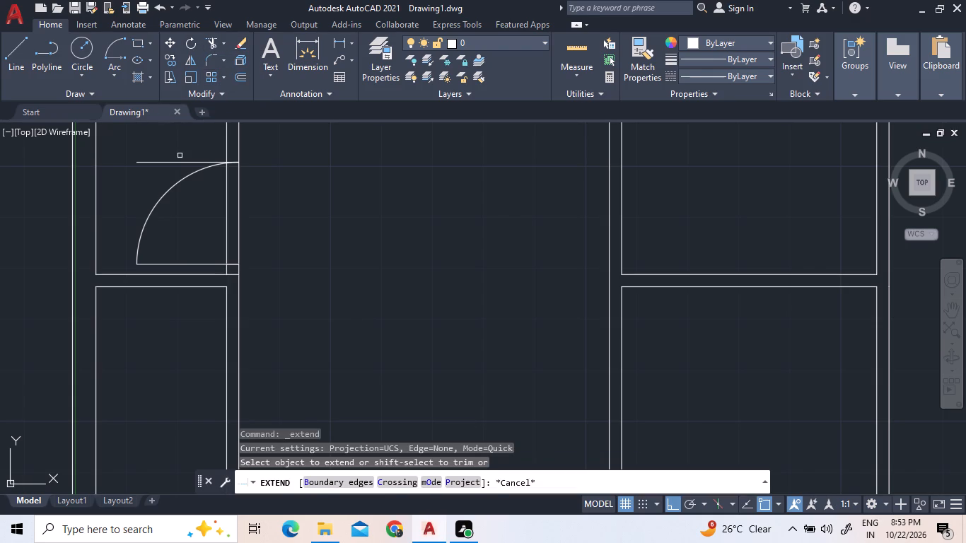
left_click(180, 160)
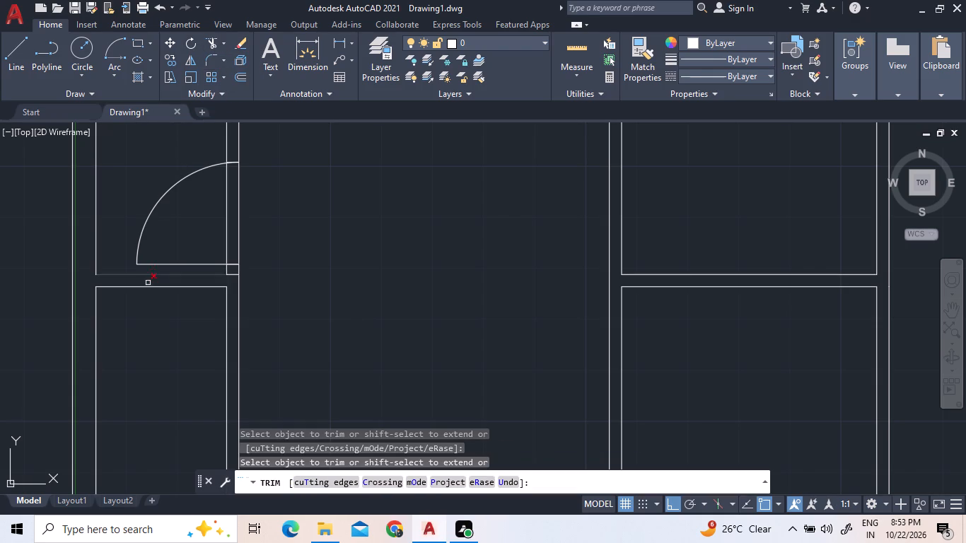
left_click(226, 248)
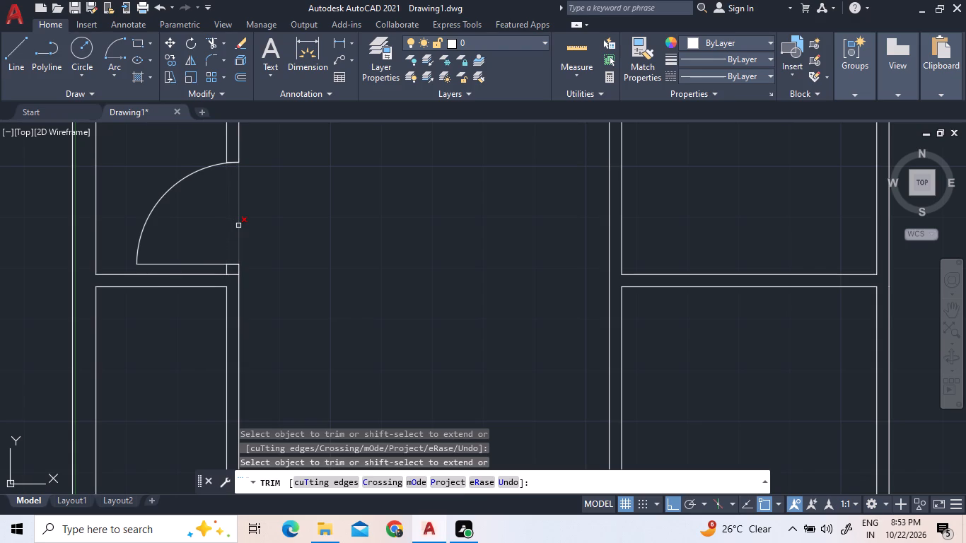
left_click(238, 226)
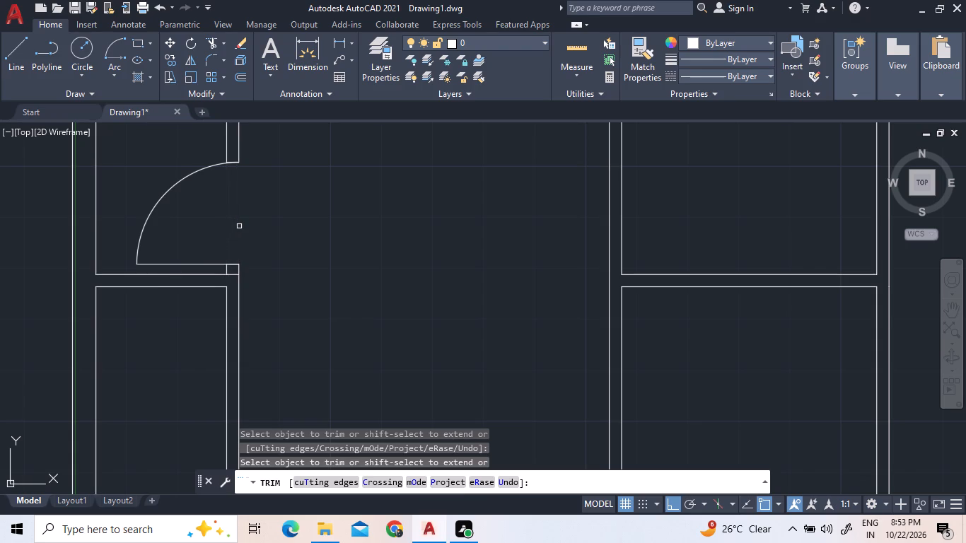
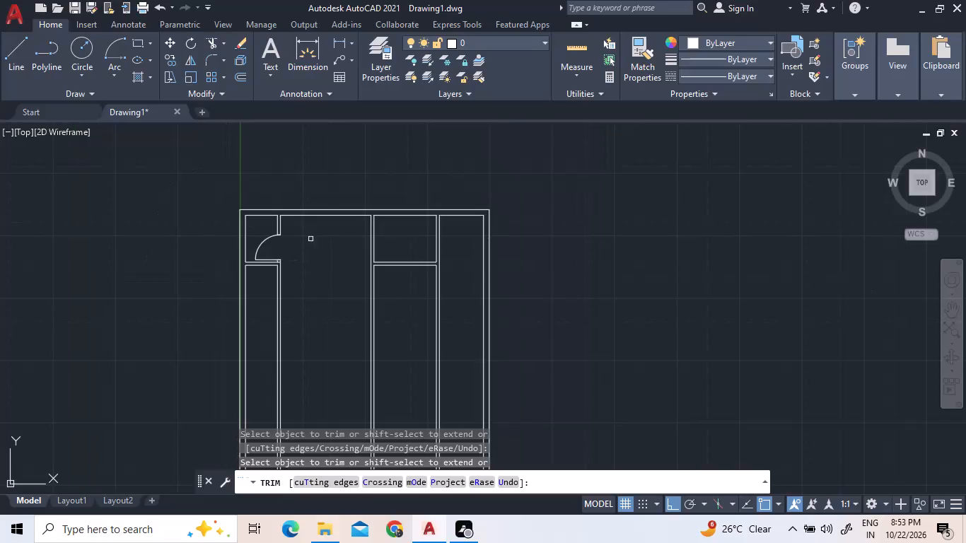
Trim the short wall-line segment crossing the east partition just south of the northwest room's door leaf.
scroll(293, 266, "up", 4)
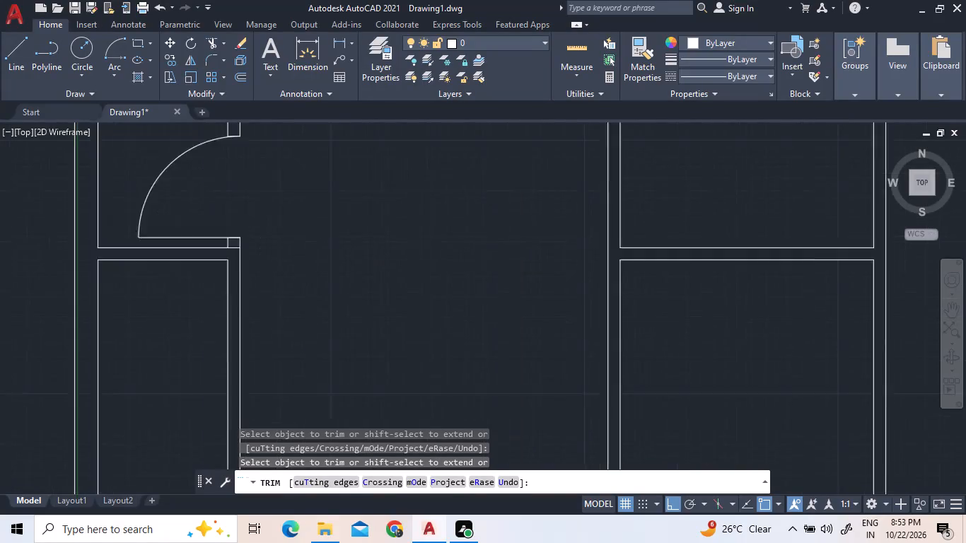
left_click(199, 236)
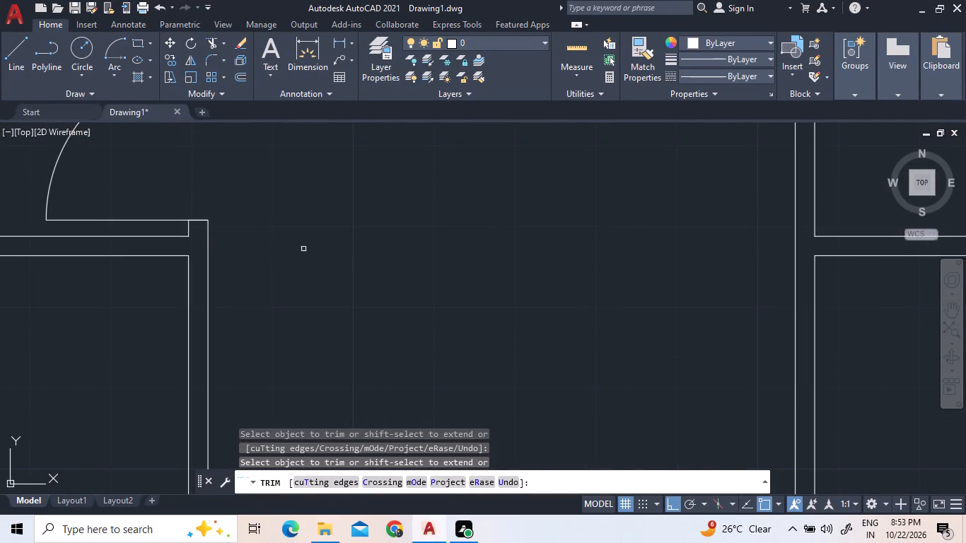
scroll(361, 311, "down", 4)
scroll(489, 279, "up", 1)
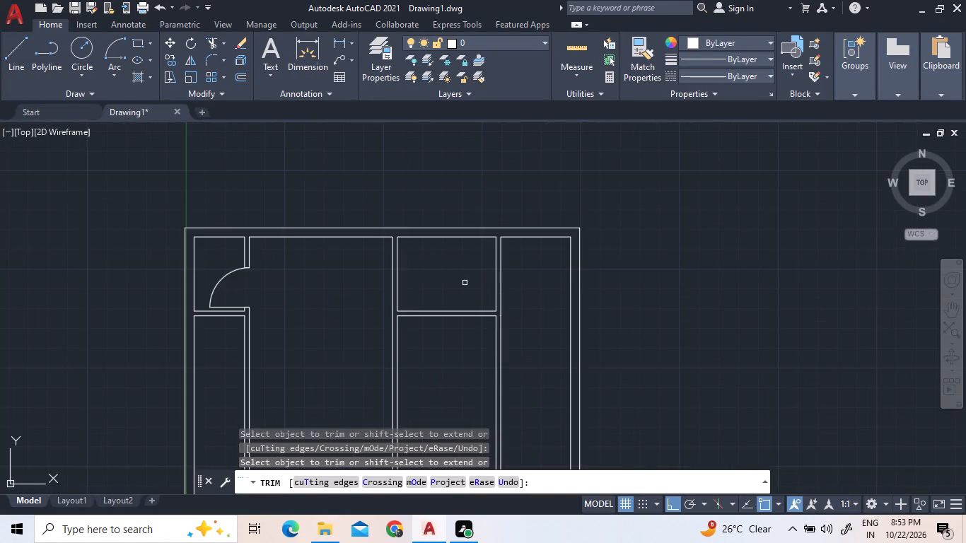
scroll(436, 311, "up", 1)
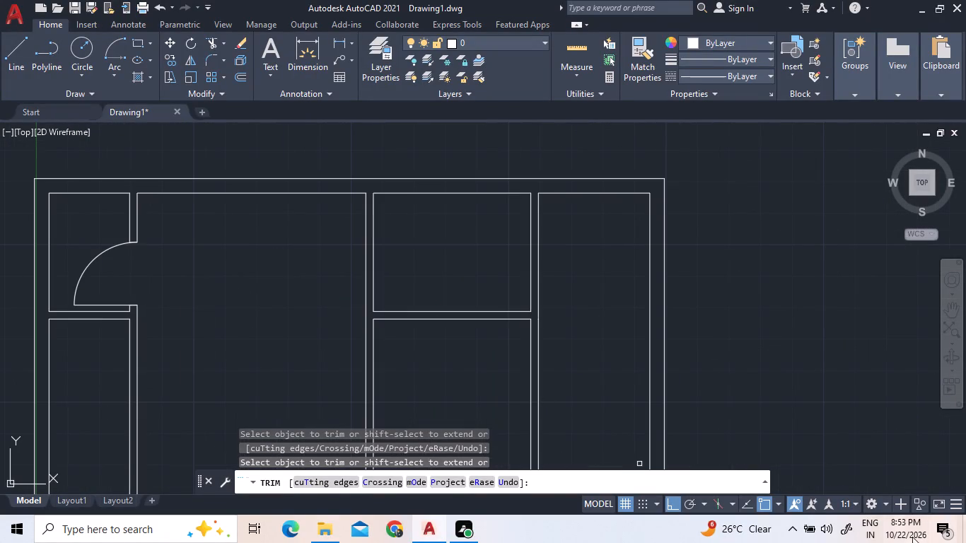
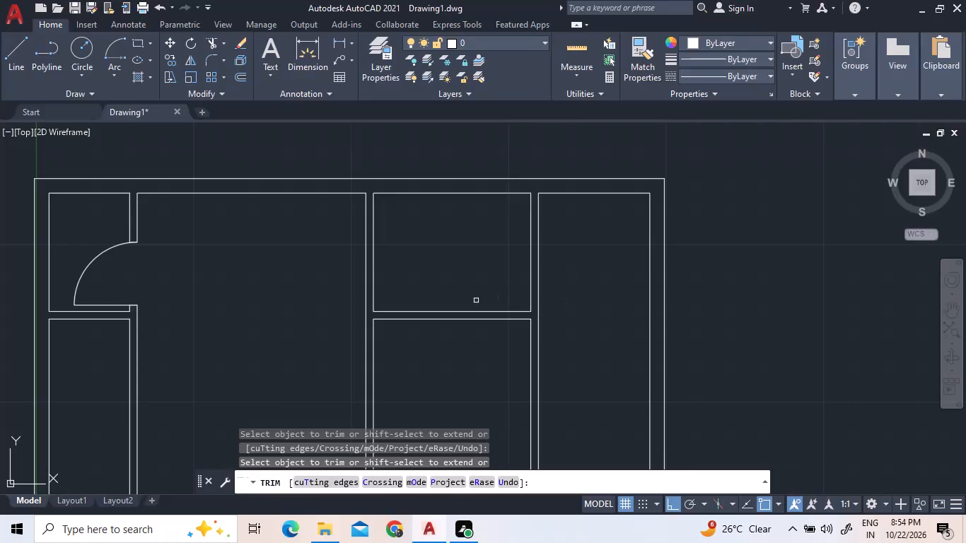
Finish trimming and draw a short line across the west partition from the north-central room's southwest inner corner.
scroll(407, 320, "up", 2)
right_click(418, 252)
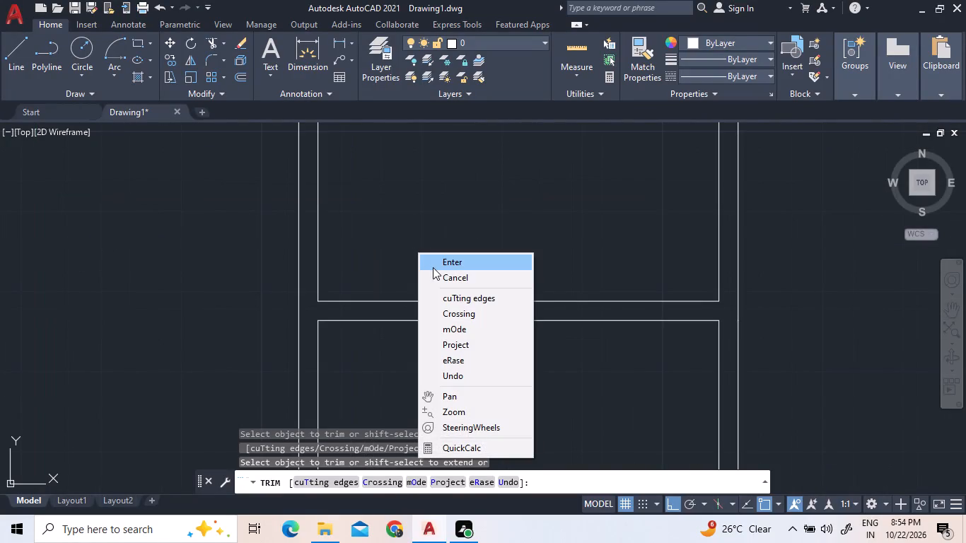
left_click(434, 267)
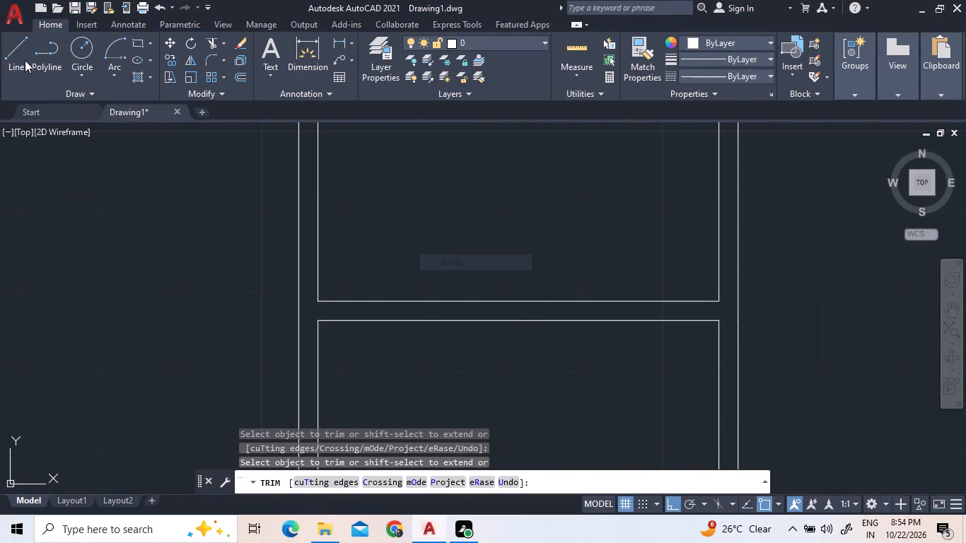
left_click(23, 59)
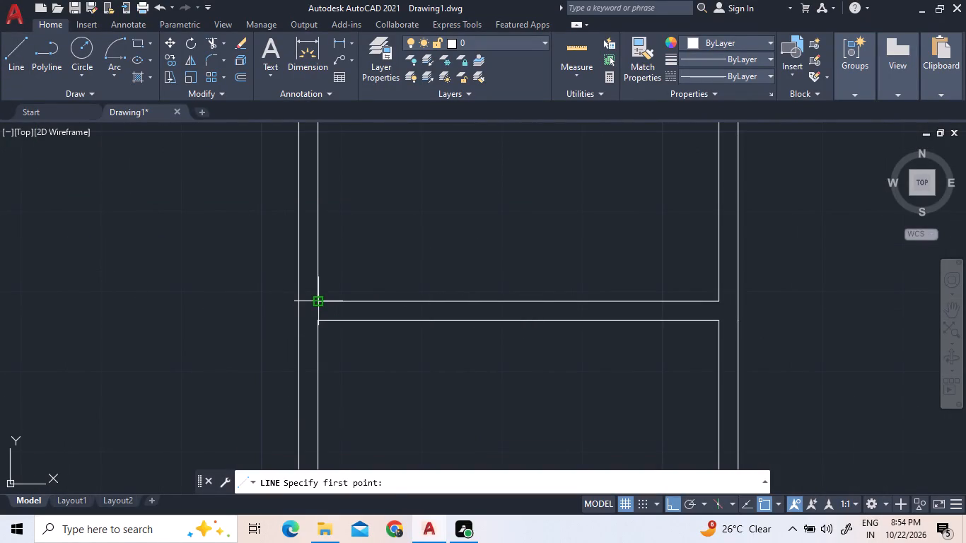
left_click(318, 300)
scroll(298, 296, "up", 5)
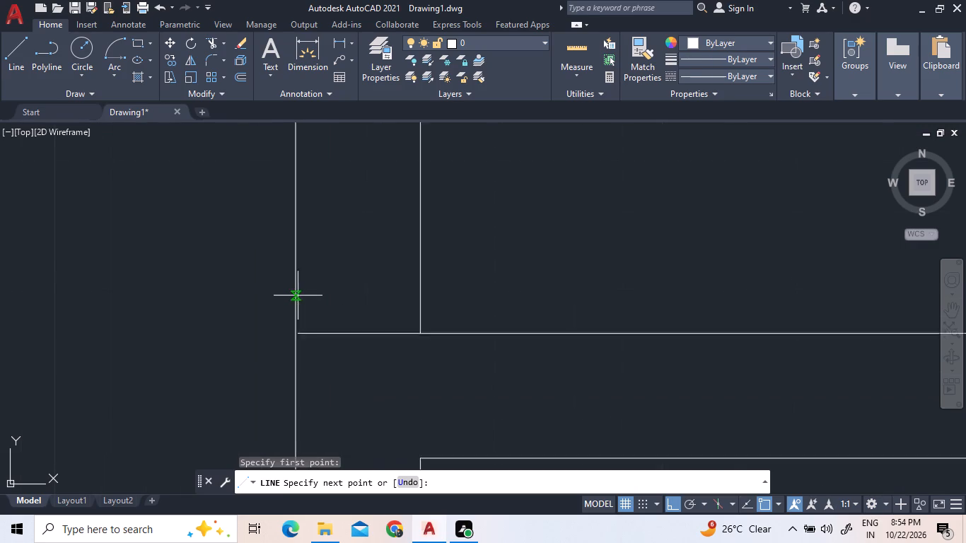
left_click(290, 352)
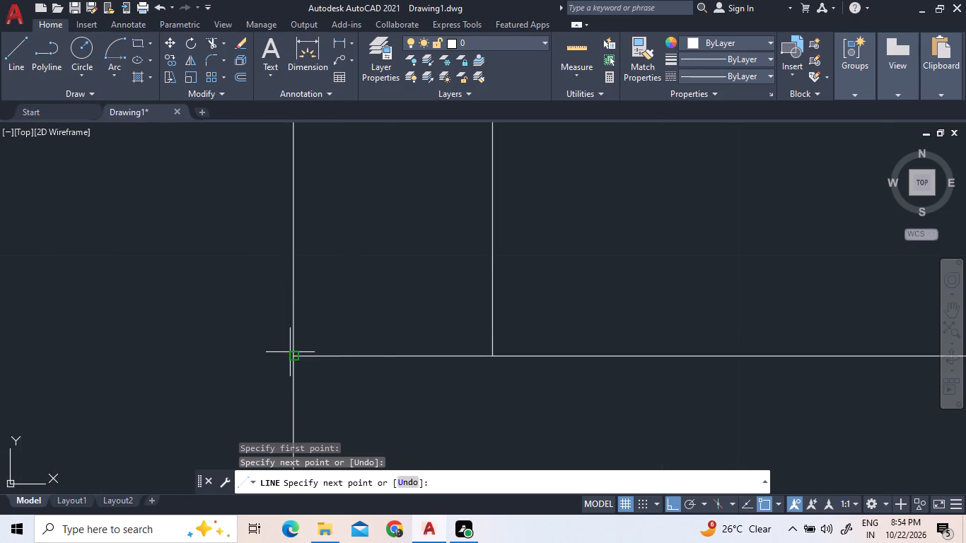
key("Escape")
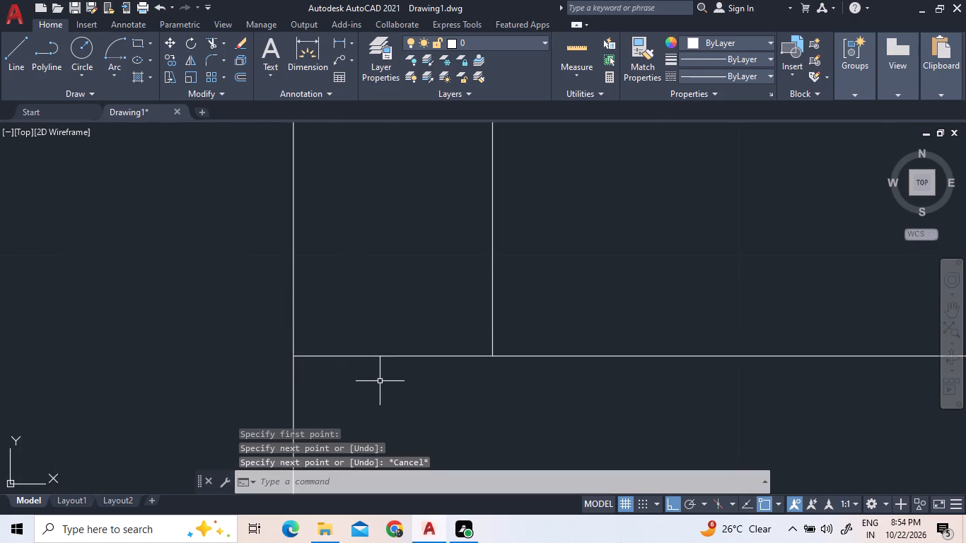
Offset the short line across the partition by 0.1 mm, once to the south and once to the north.
left_click(380, 378)
left_click(365, 327)
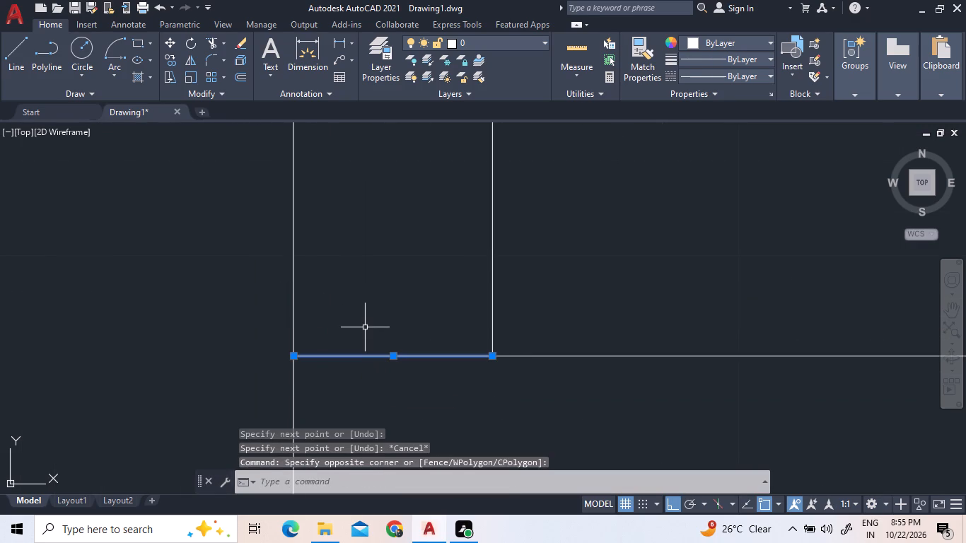
key("o")
key("apostrophe")
key("BackSpace")
key("Return")
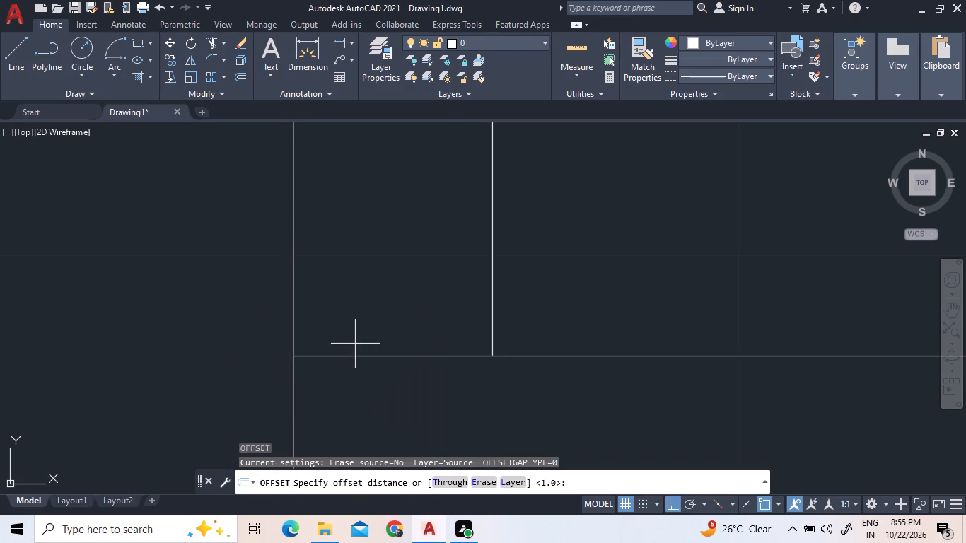
key("0")
key("period")
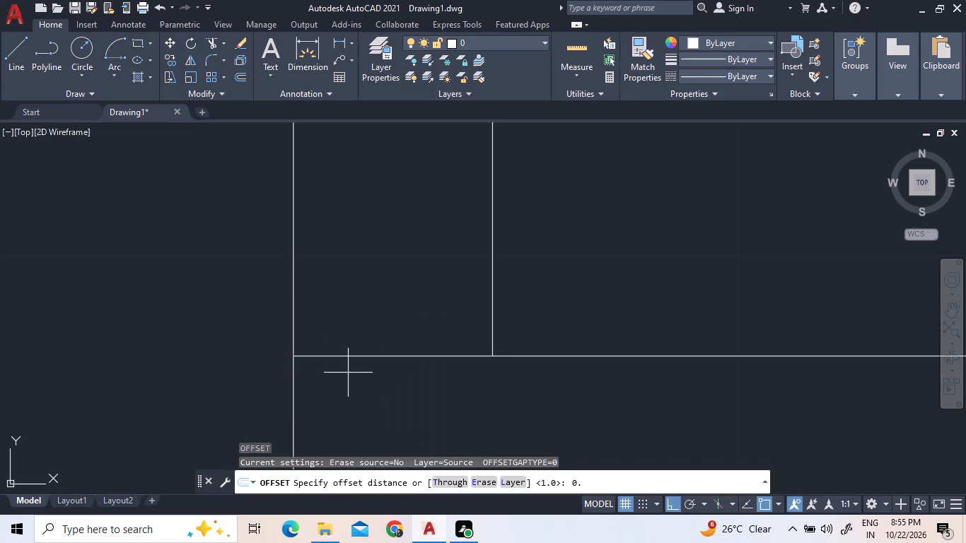
key("1")
key("Return")
left_click(352, 358)
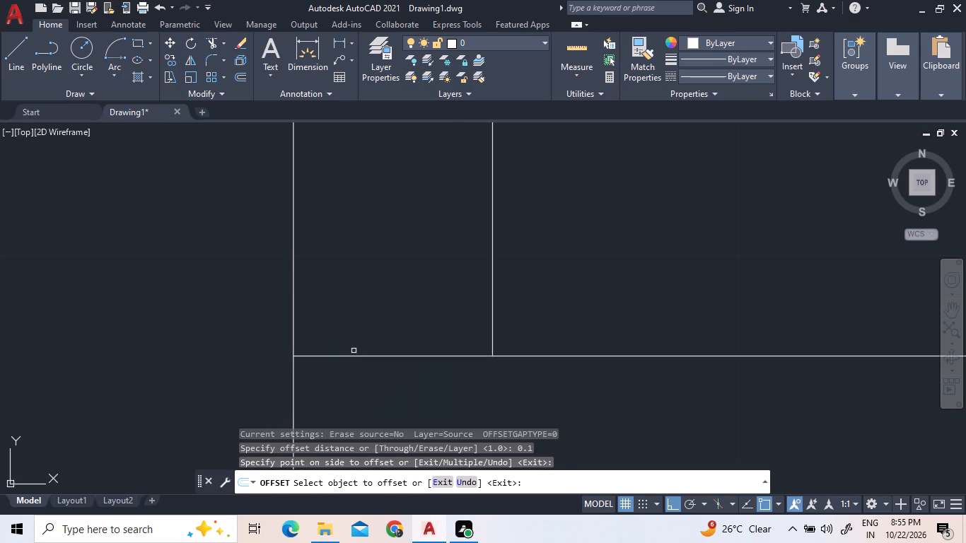
left_click(386, 358)
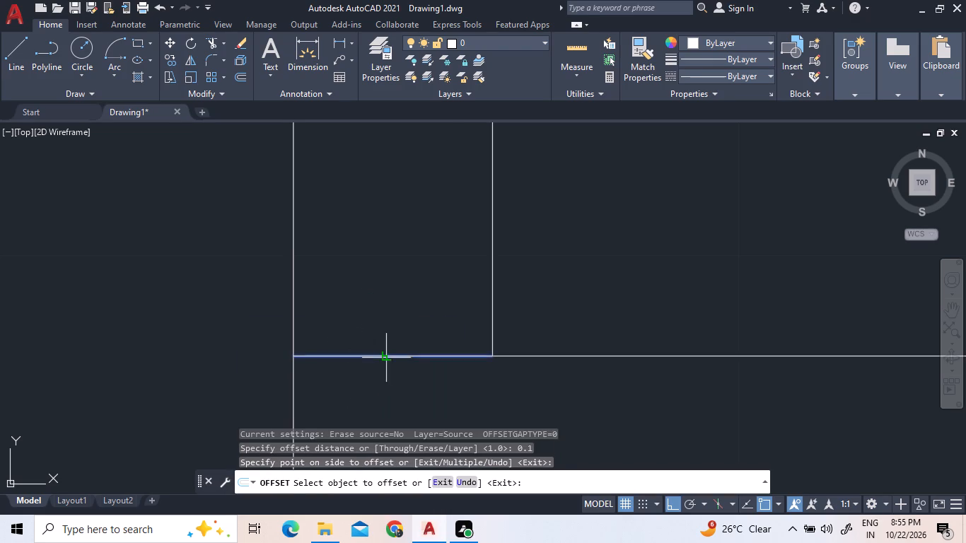
left_click(398, 320)
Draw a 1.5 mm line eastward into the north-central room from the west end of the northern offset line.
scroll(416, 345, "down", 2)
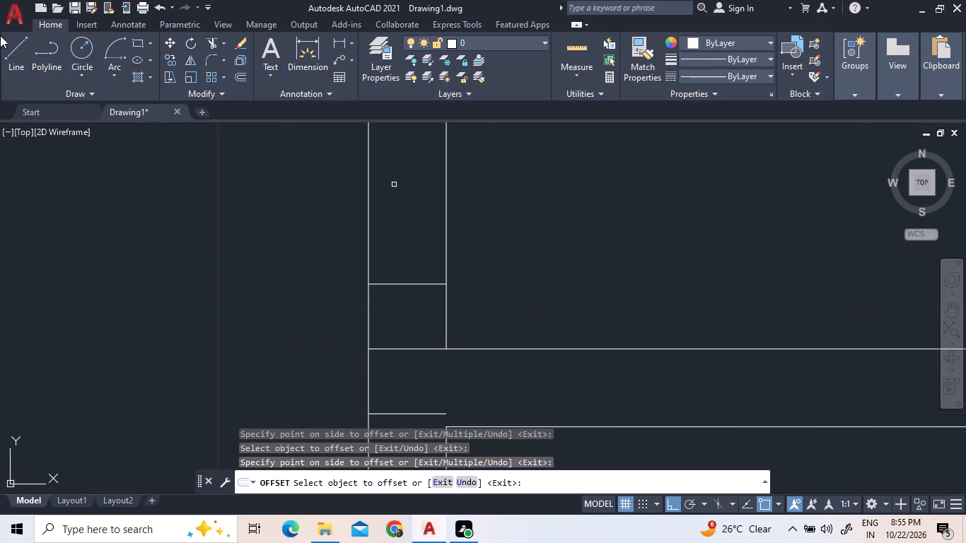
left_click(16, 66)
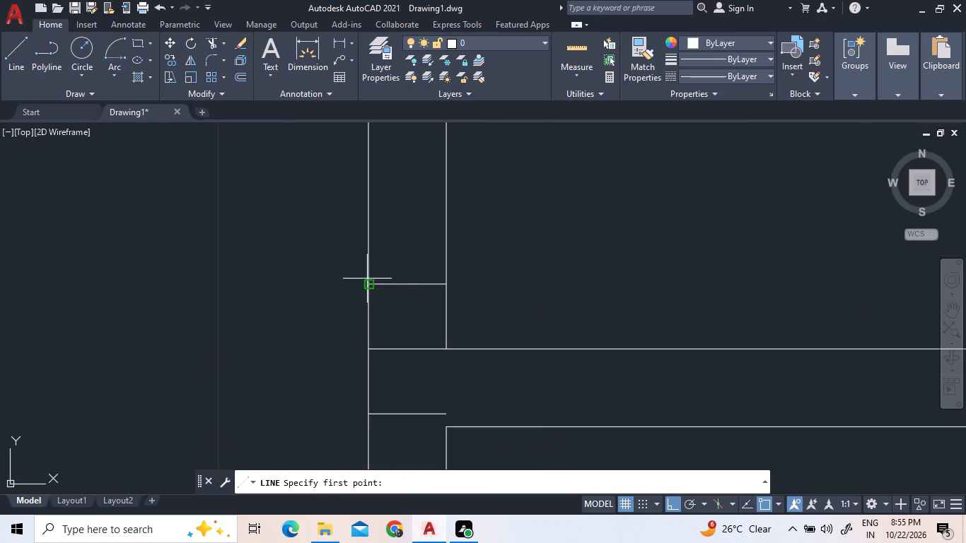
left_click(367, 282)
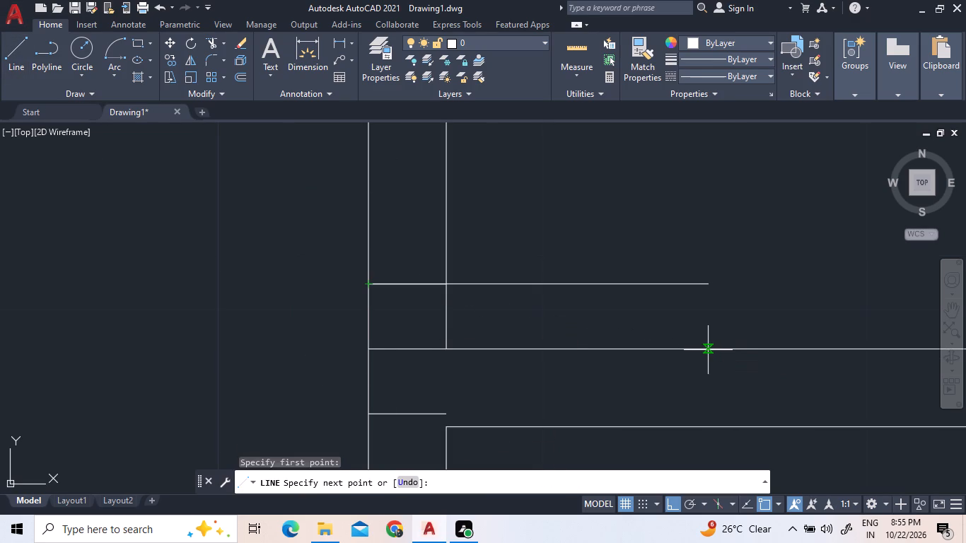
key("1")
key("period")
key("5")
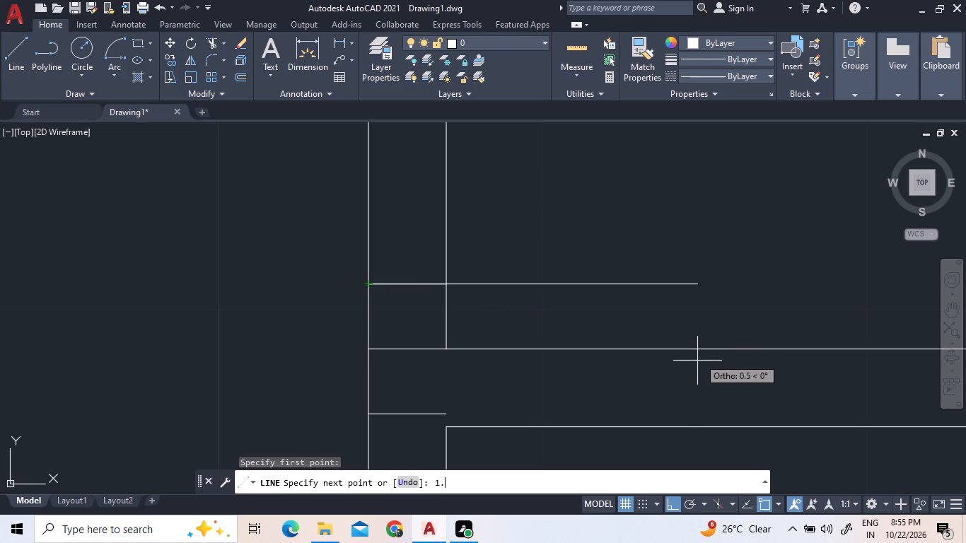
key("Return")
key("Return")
Delete the short offset line south of the north-central room's southwest corner.
scroll(693, 363, "down", 6)
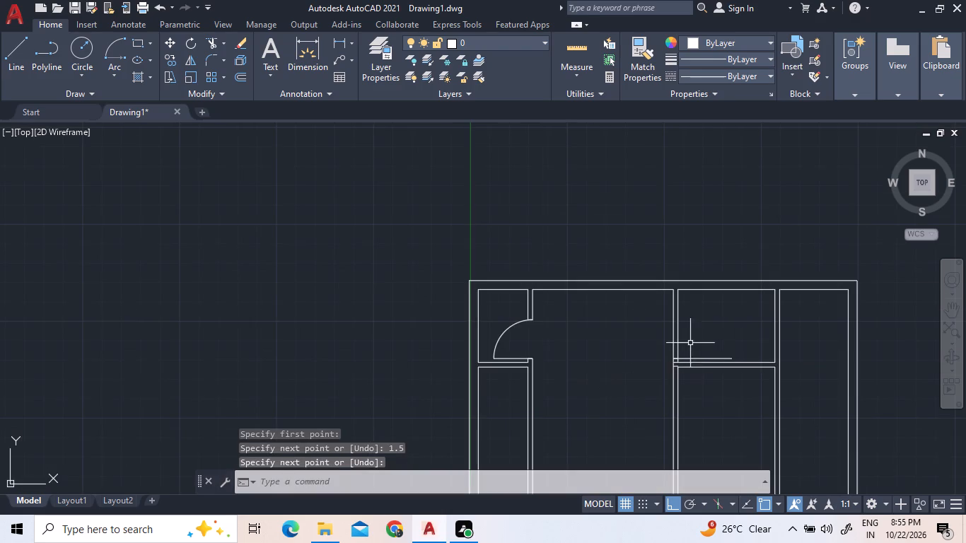
scroll(731, 340, "up", 3)
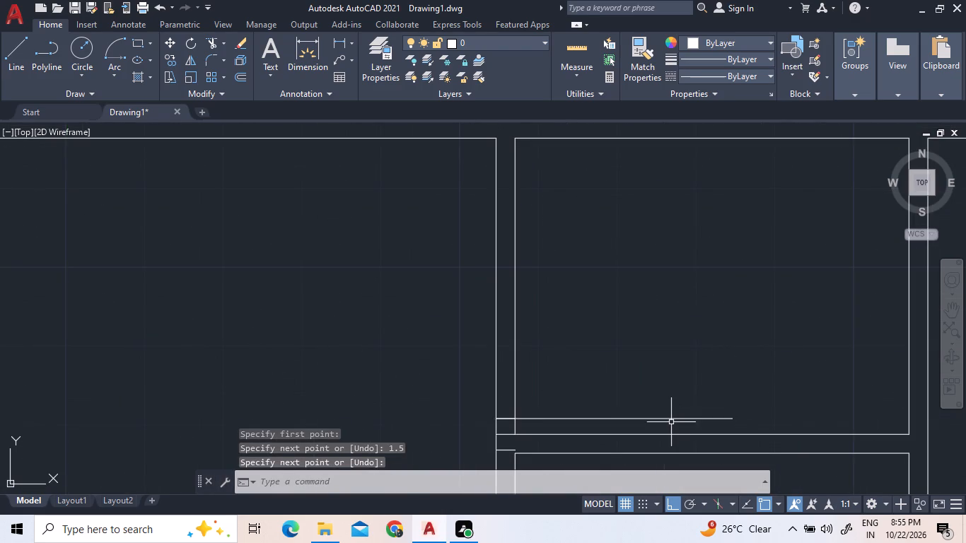
left_click(511, 451)
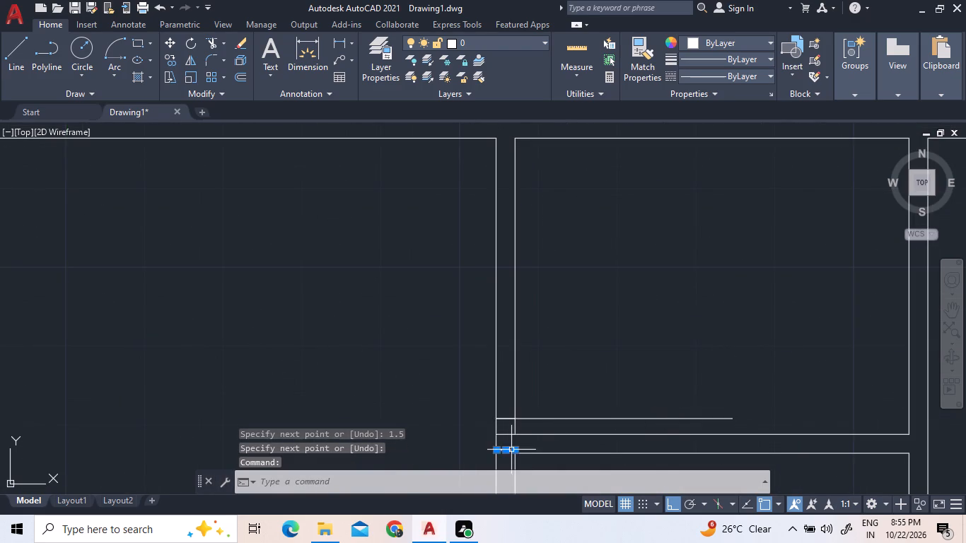
key("Delete")
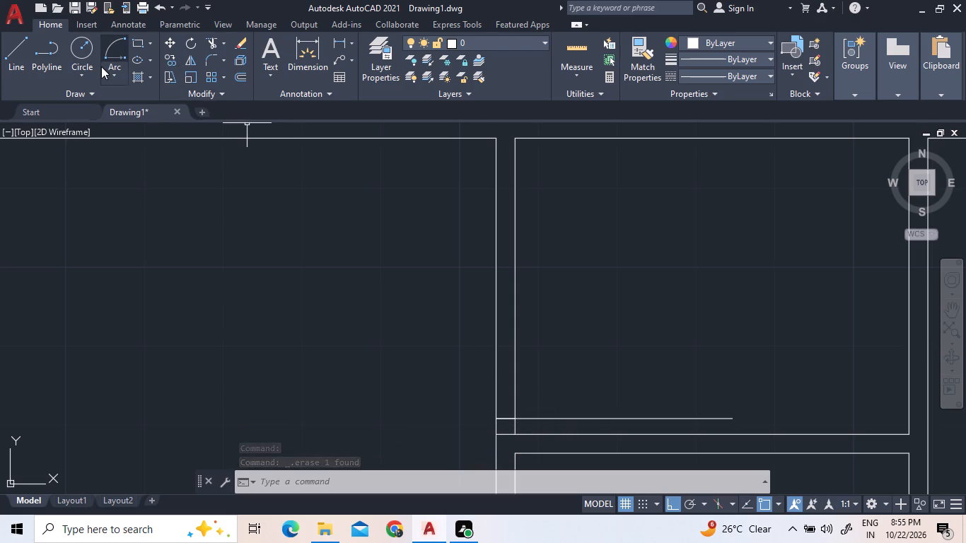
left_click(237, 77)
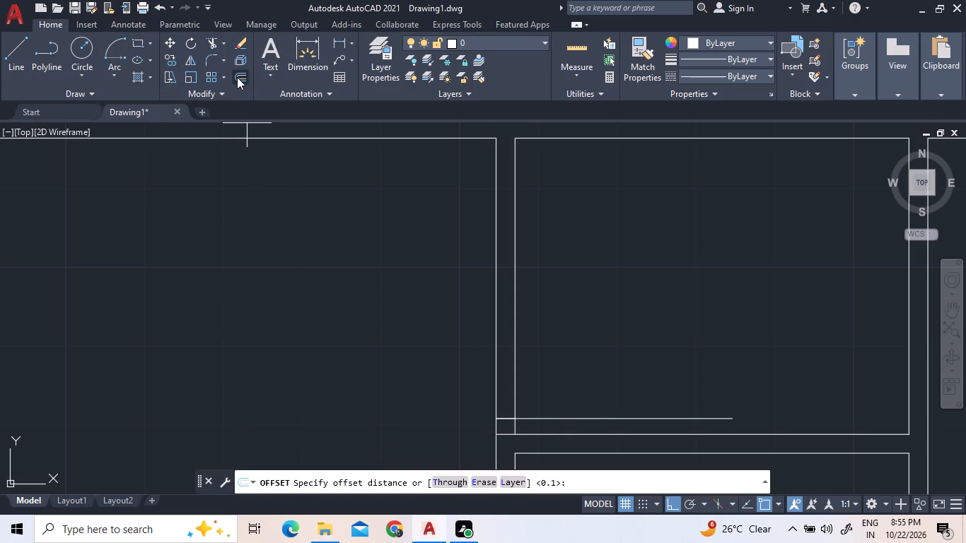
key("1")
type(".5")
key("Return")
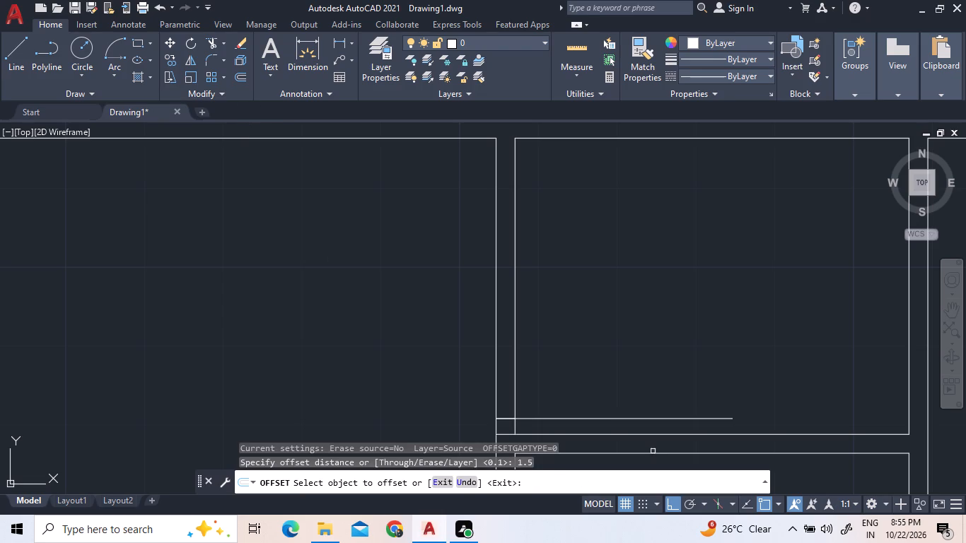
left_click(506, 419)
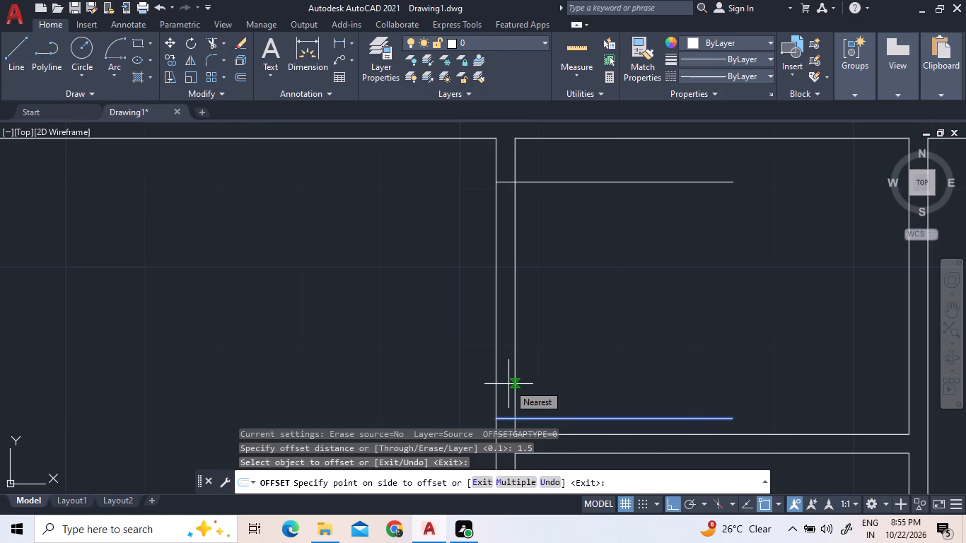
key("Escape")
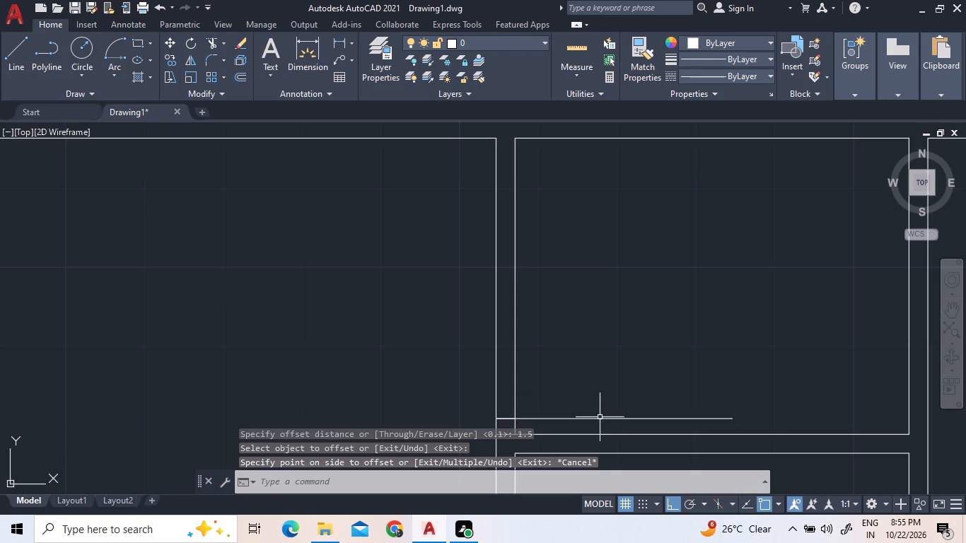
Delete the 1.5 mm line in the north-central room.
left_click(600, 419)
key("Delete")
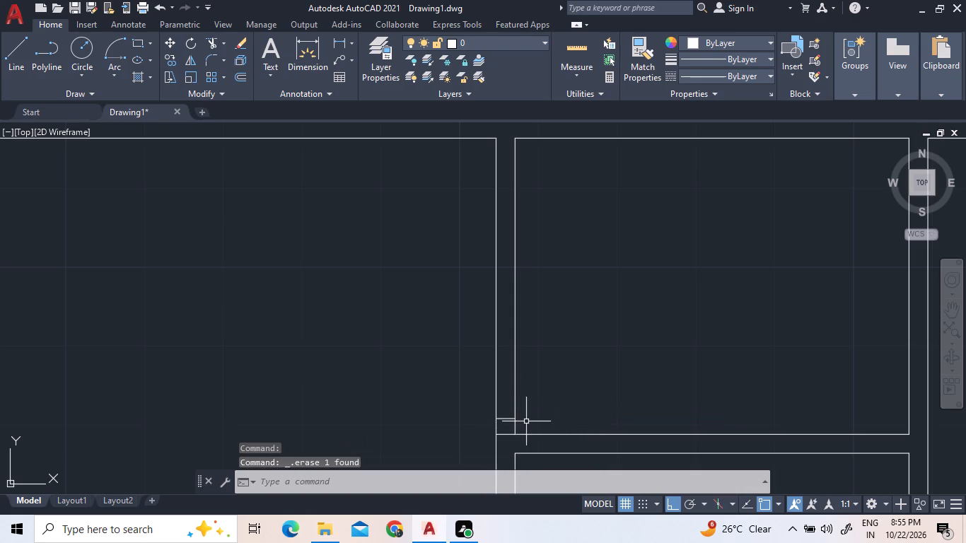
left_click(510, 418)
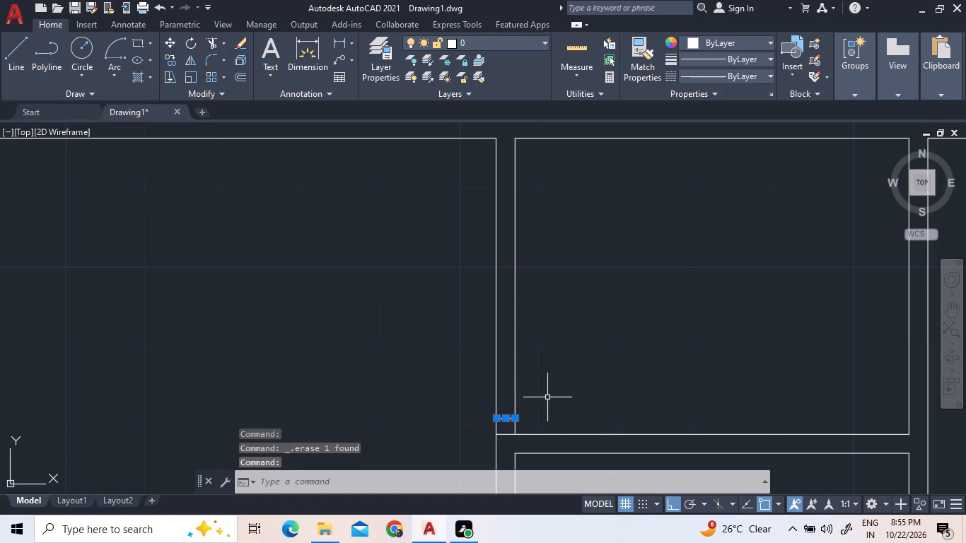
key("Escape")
Draw a 1.0 mm door line eastward into the north-central room from the west end of the short offset line.
left_click(28, 59)
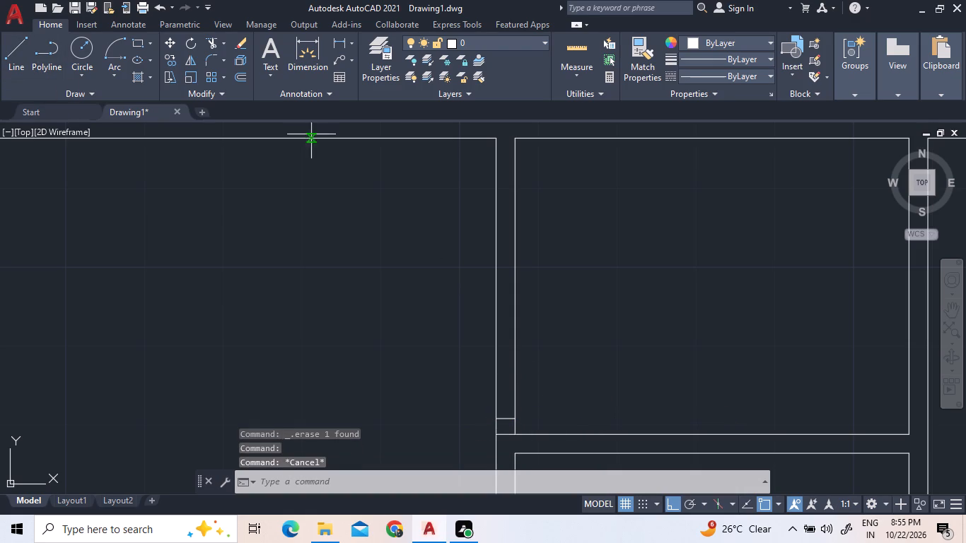
left_click(496, 419)
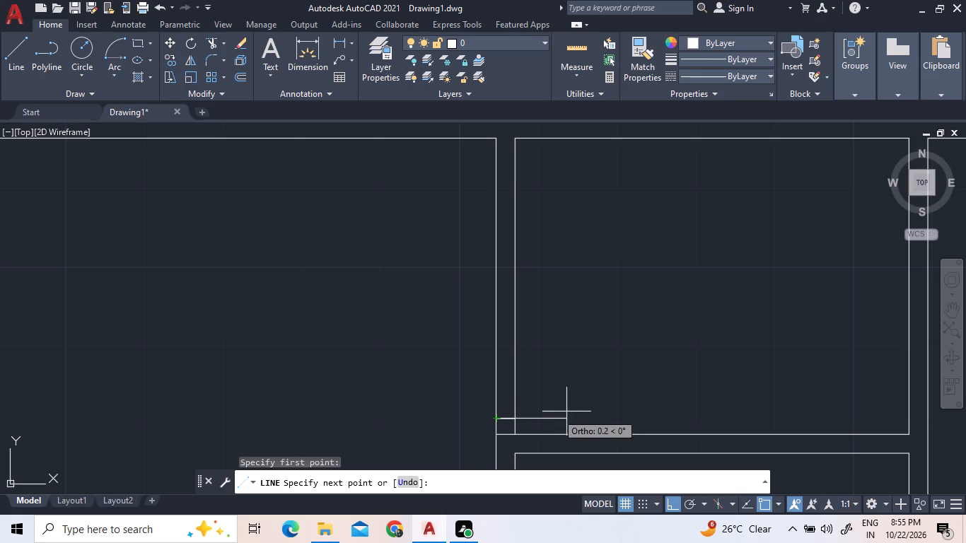
key("1")
key("period")
key("0")
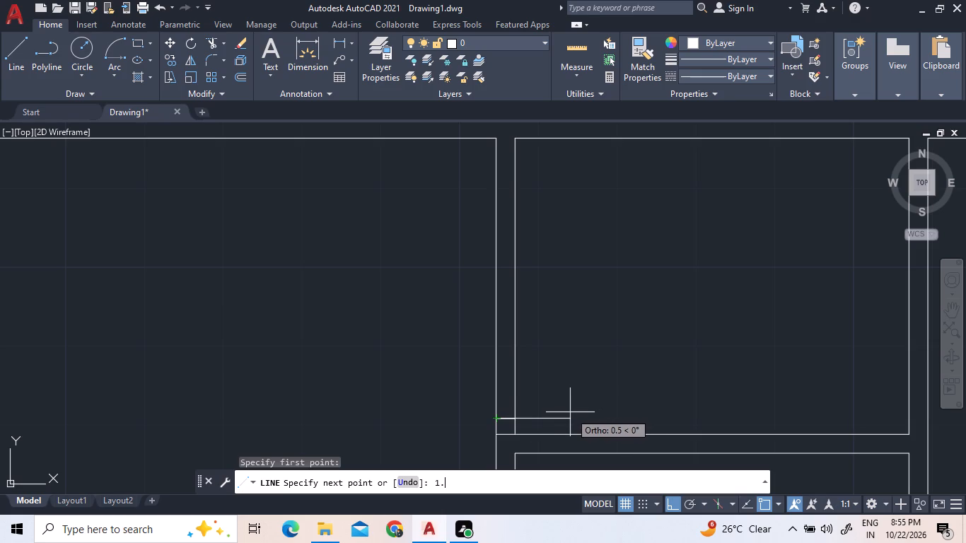
key("Return")
key("Escape")
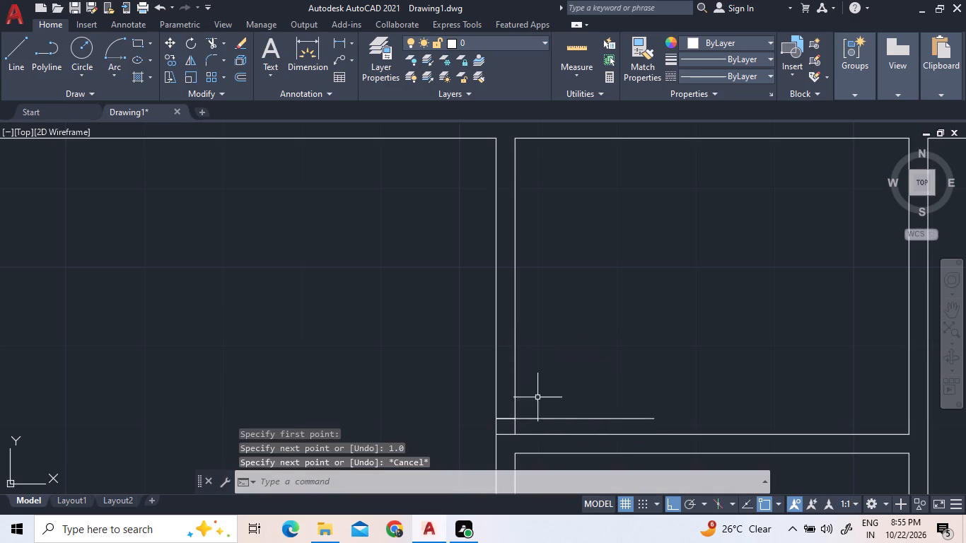
Offset the 1.0 mm door line by 1.0 mm to the north.
key("o")
key("Return")
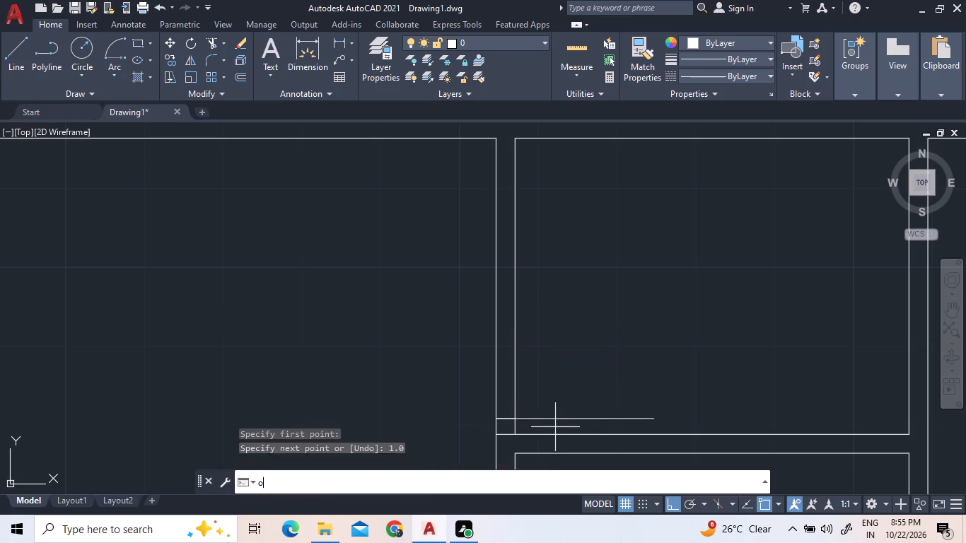
left_click(245, 82)
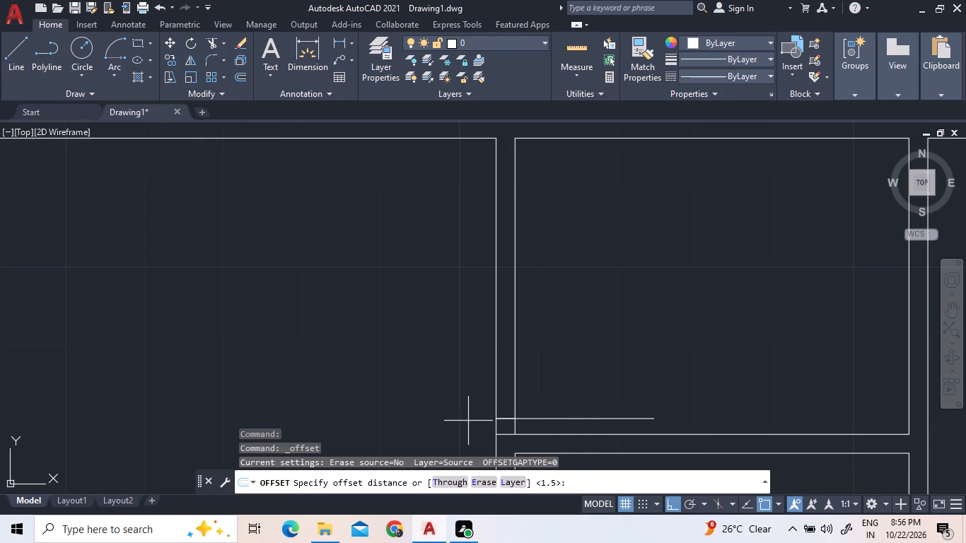
key("1")
type(".0")
key("Return")
left_click(533, 420)
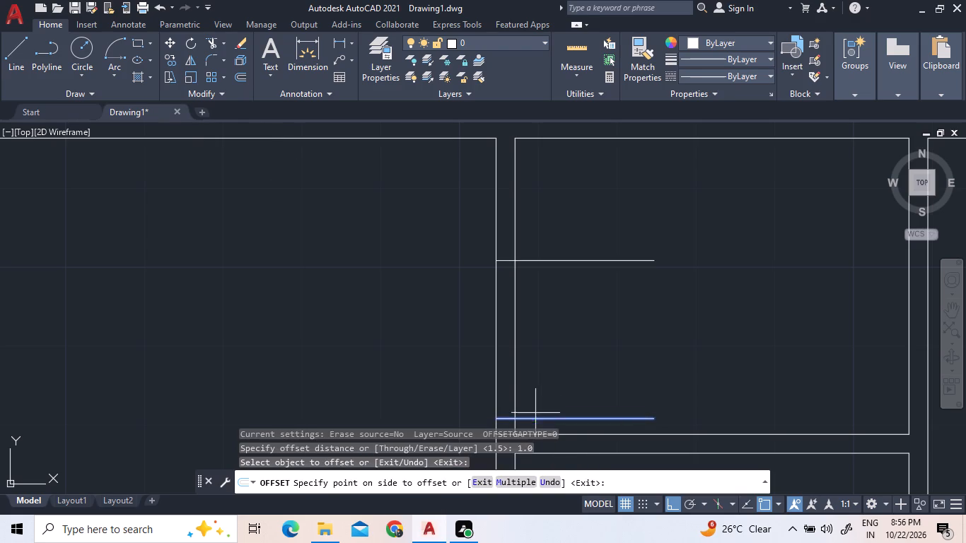
left_click(536, 395)
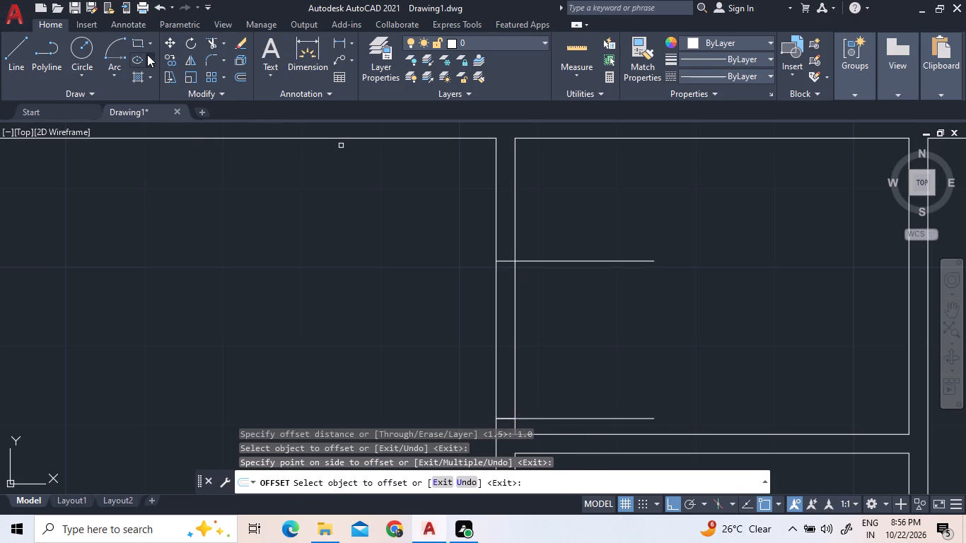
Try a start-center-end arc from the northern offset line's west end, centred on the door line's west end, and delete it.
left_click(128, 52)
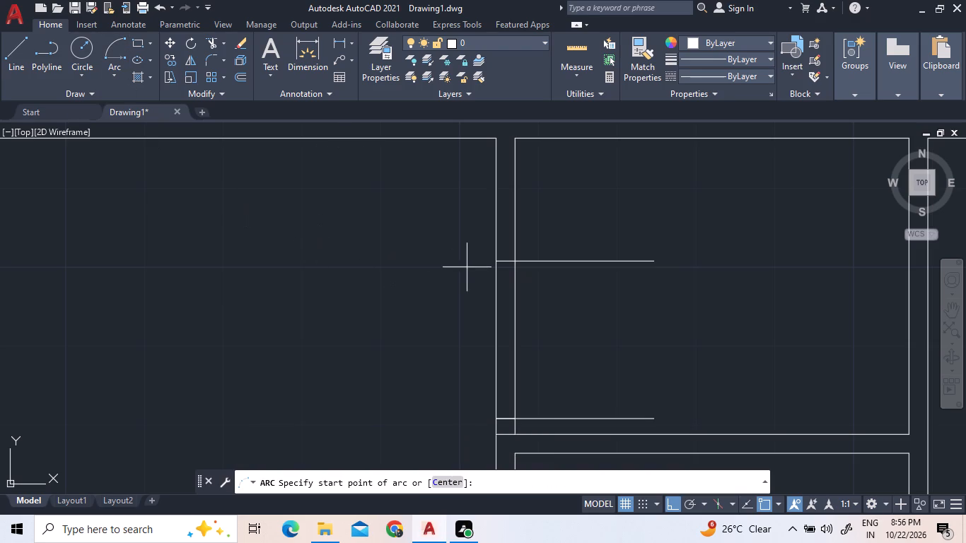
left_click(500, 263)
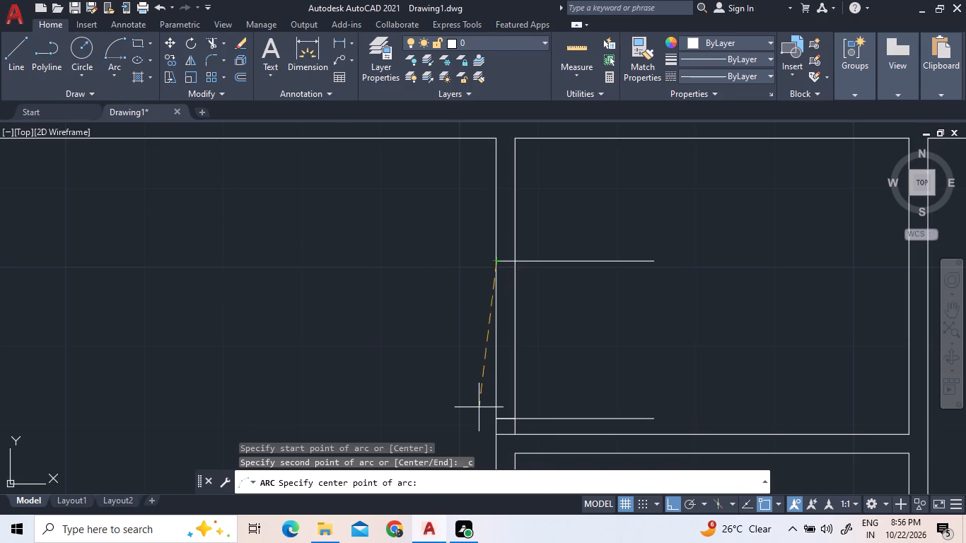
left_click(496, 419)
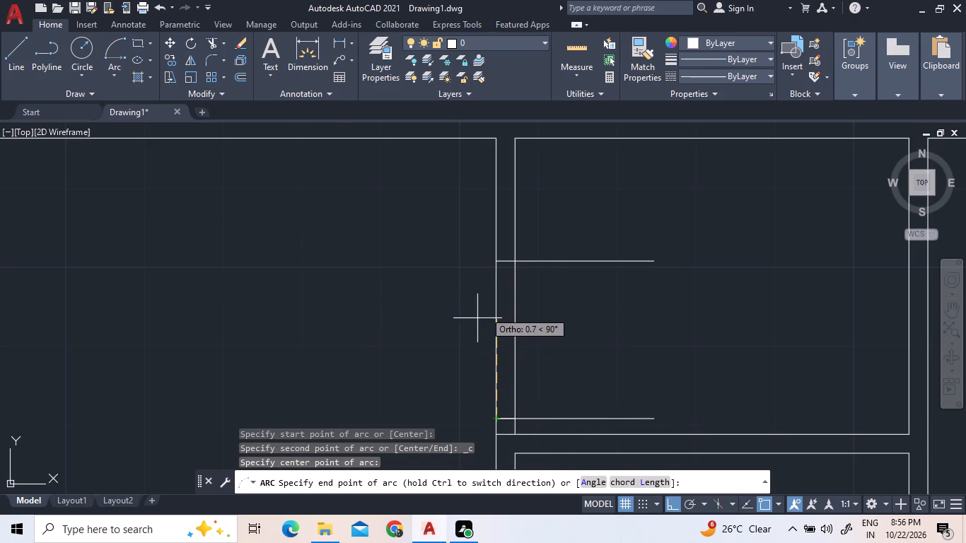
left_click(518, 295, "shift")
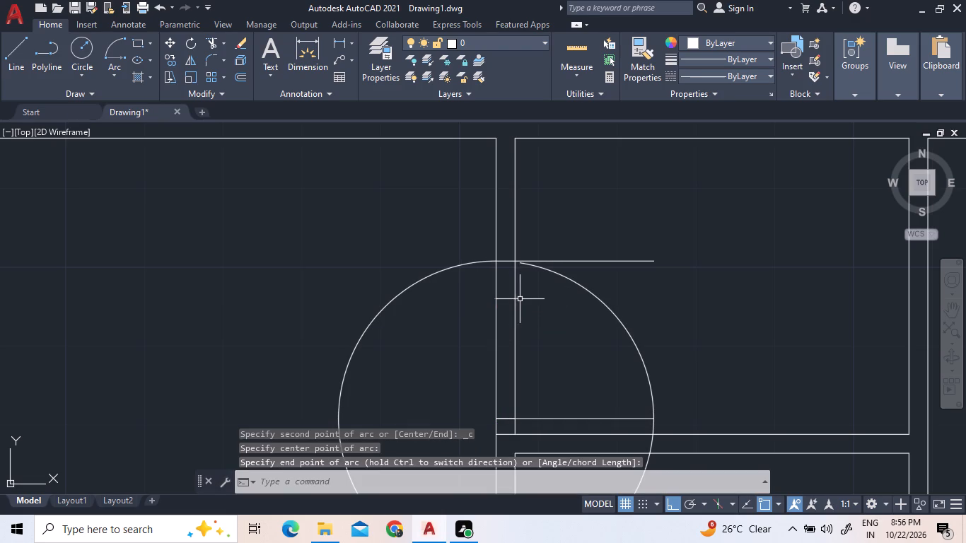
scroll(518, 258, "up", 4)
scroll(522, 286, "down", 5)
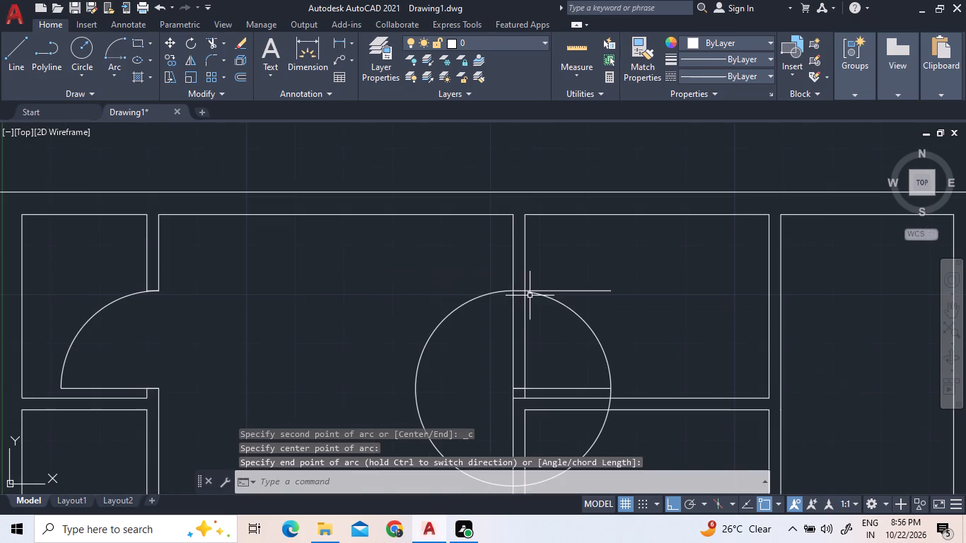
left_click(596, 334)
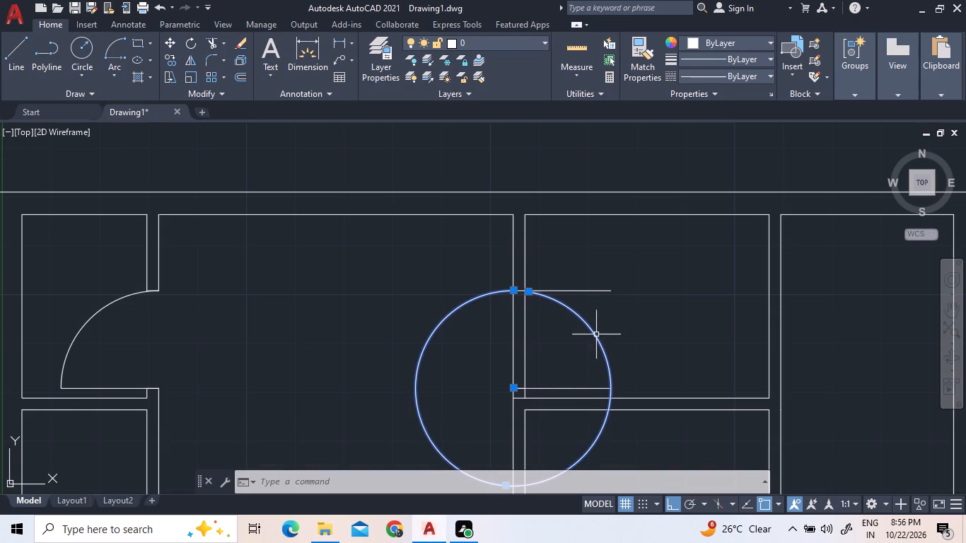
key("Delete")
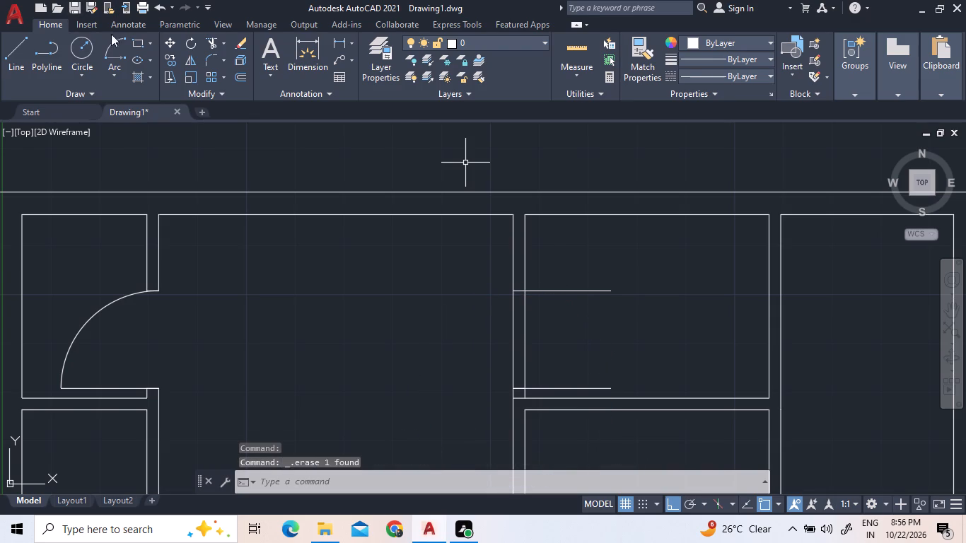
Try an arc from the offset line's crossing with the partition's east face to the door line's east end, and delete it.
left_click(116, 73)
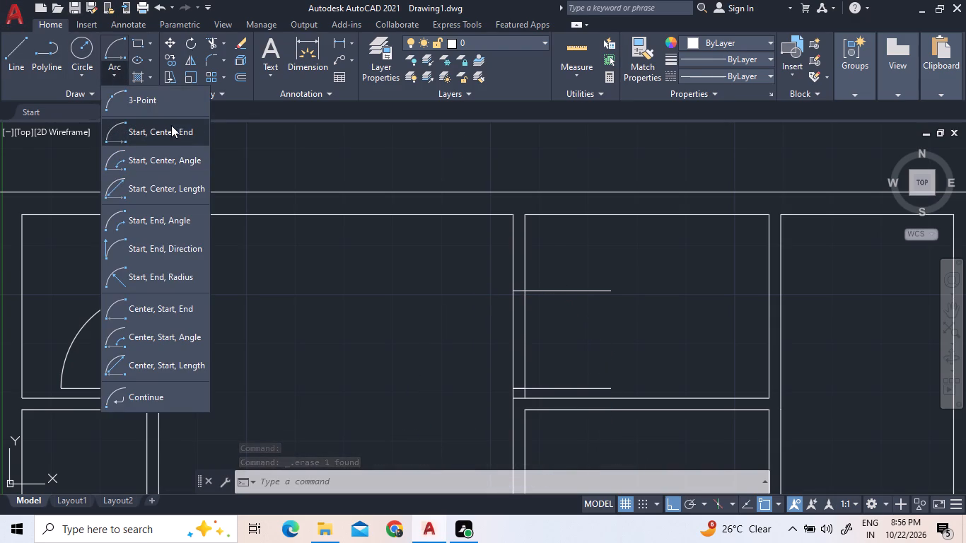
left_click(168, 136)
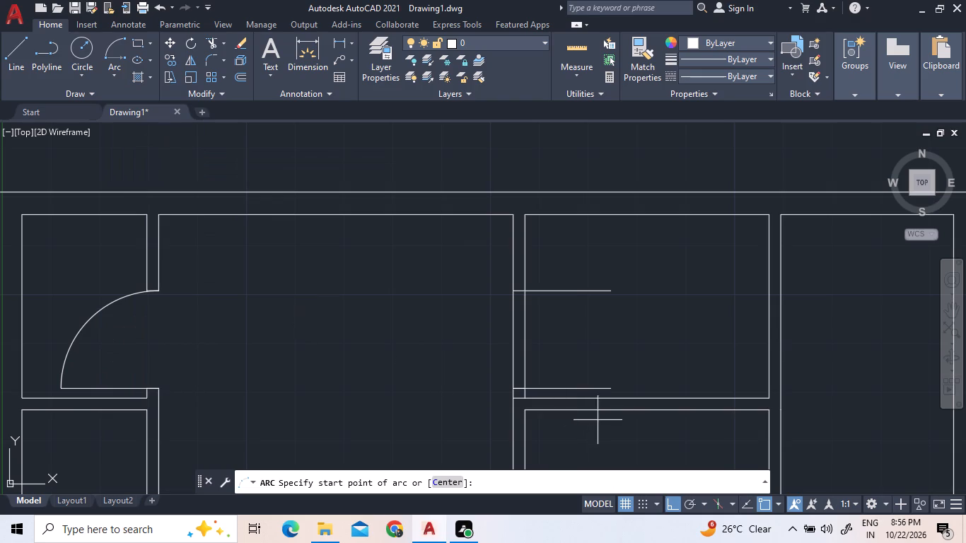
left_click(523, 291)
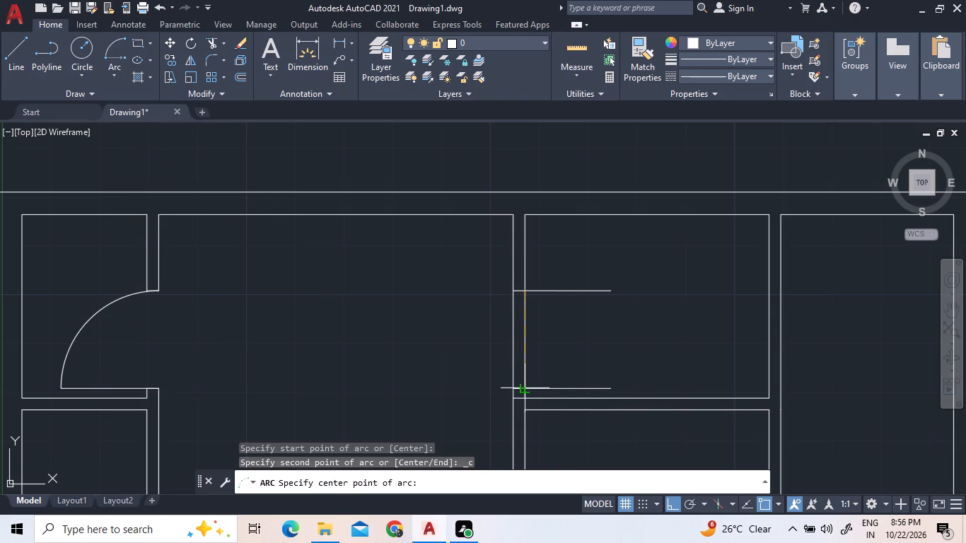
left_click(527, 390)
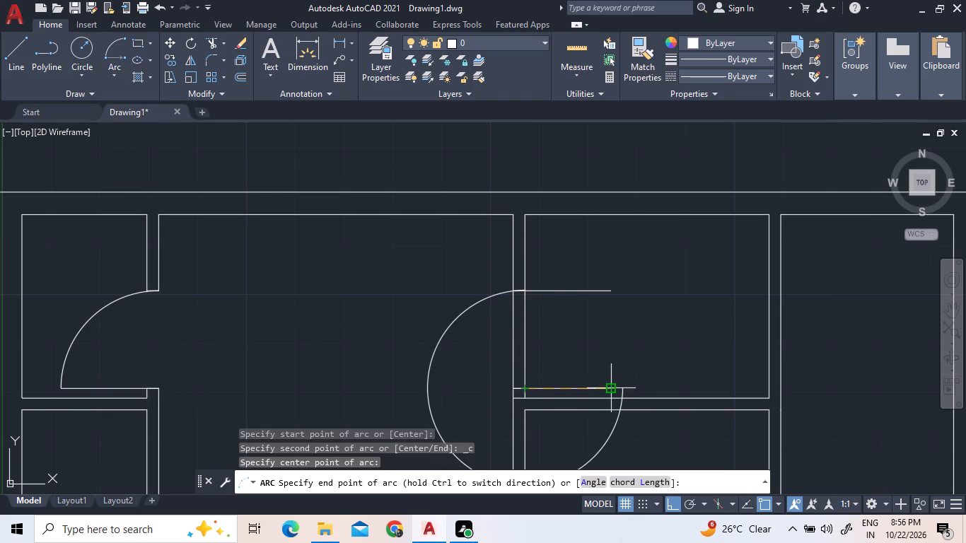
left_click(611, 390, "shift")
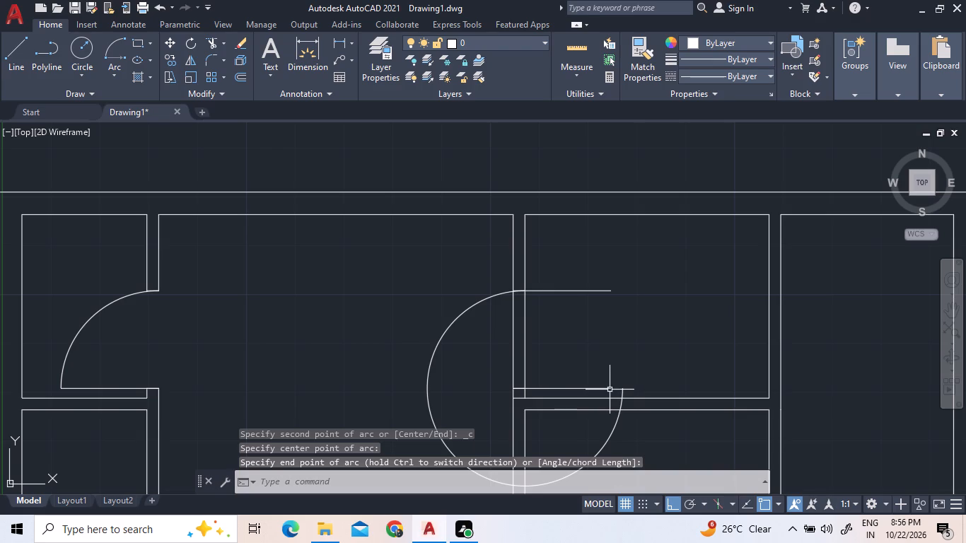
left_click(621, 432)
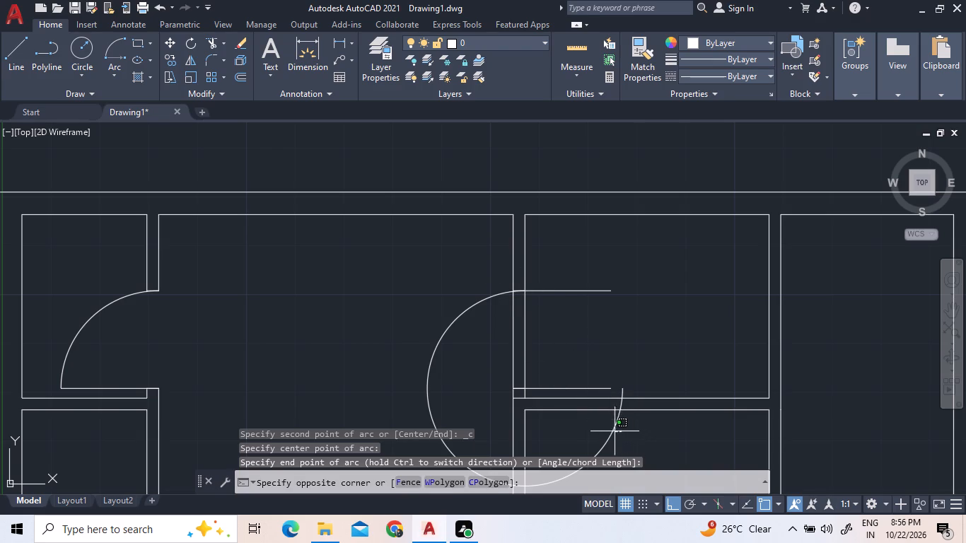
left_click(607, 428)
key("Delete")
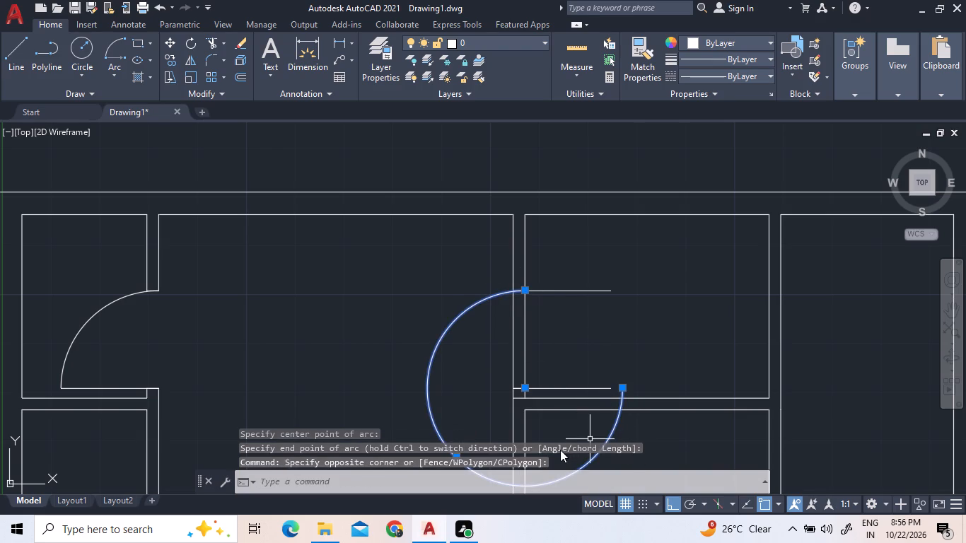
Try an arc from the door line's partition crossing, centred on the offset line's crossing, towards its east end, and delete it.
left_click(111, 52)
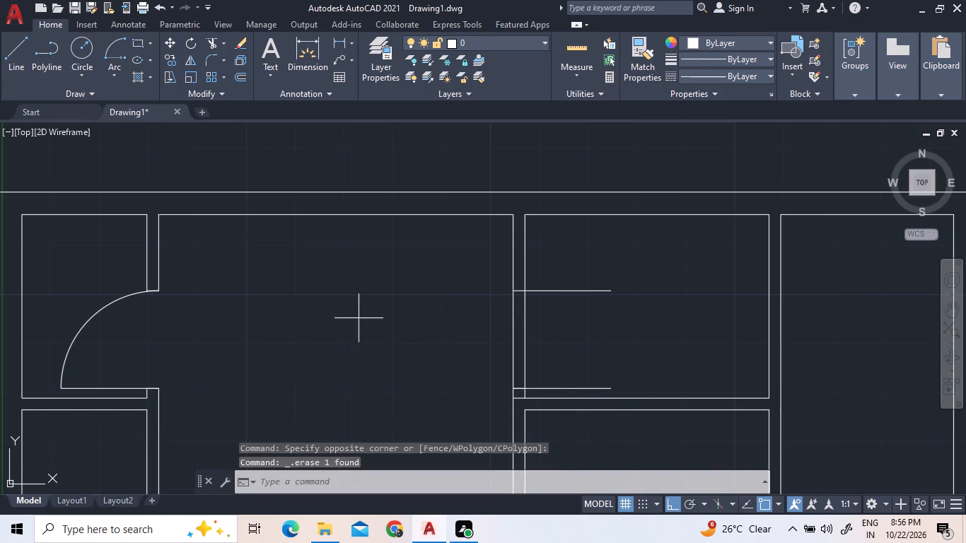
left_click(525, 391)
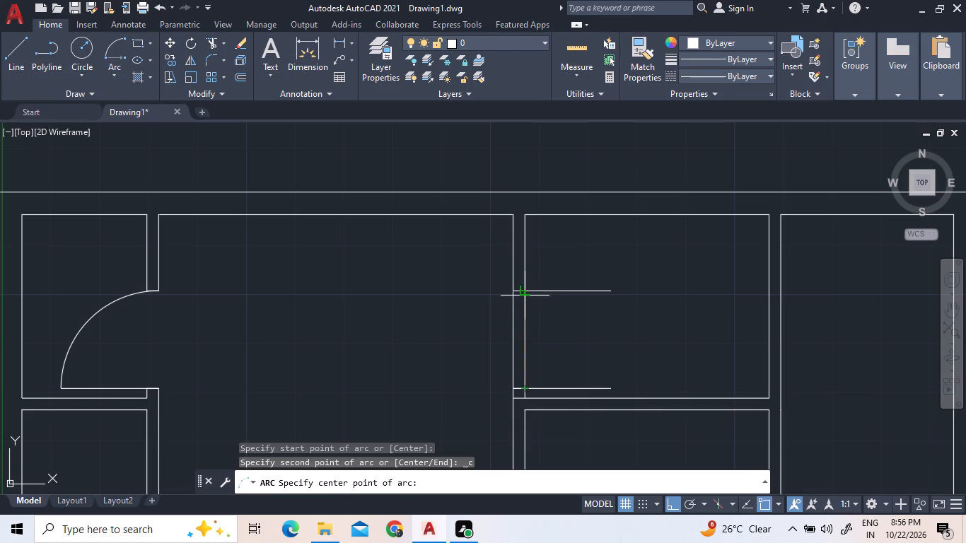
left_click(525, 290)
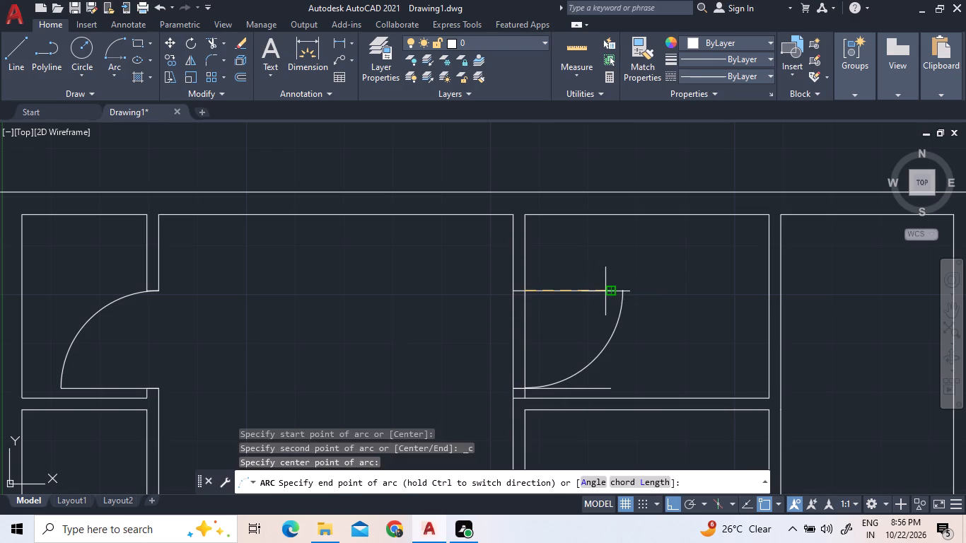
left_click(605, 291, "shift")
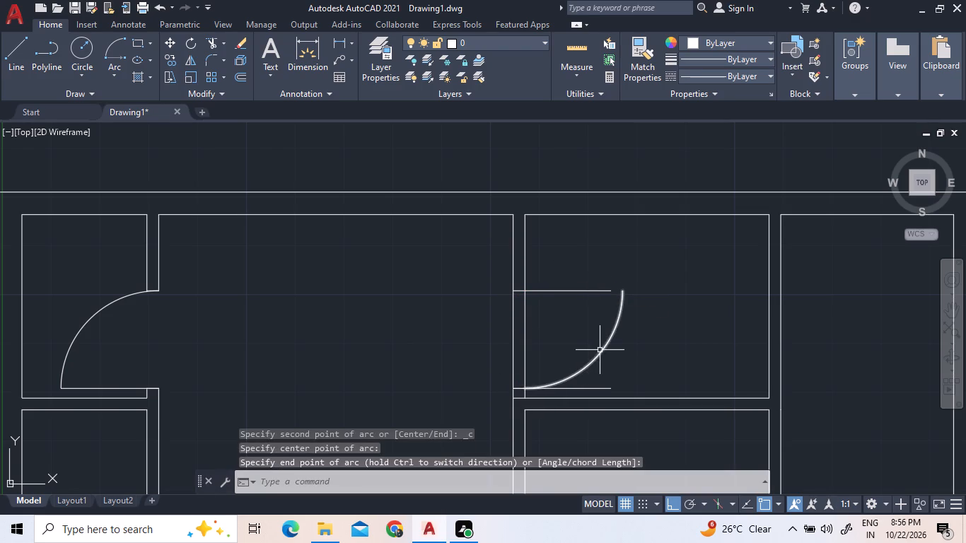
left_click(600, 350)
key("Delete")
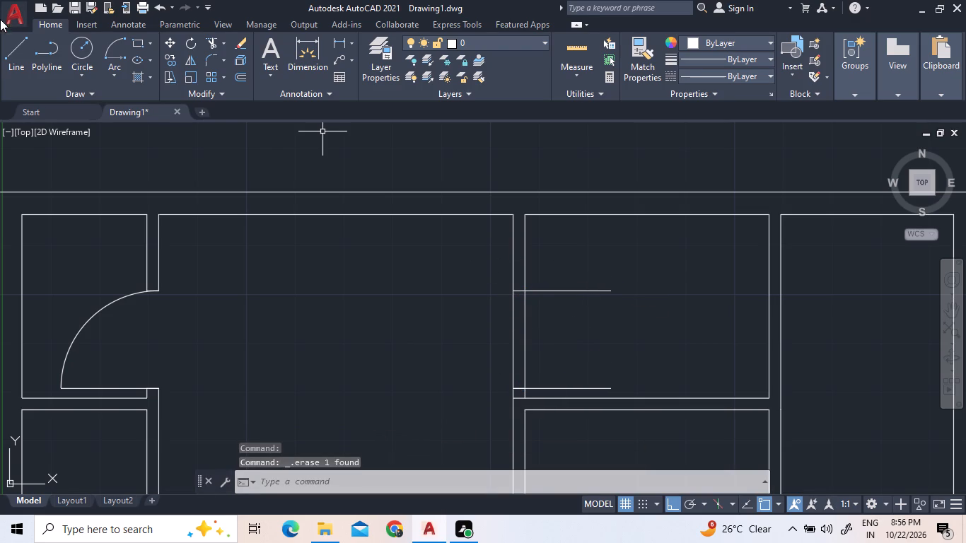
Draw the door swing arc from the door line's east end to the partition's east face, centred where the door line crosses that face.
left_click(127, 54)
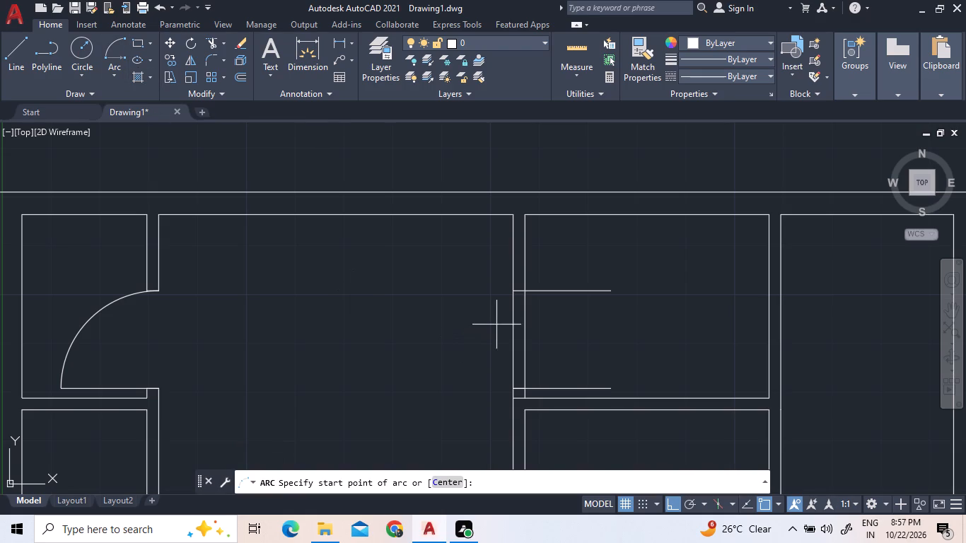
left_click(610, 388)
left_click(525, 389)
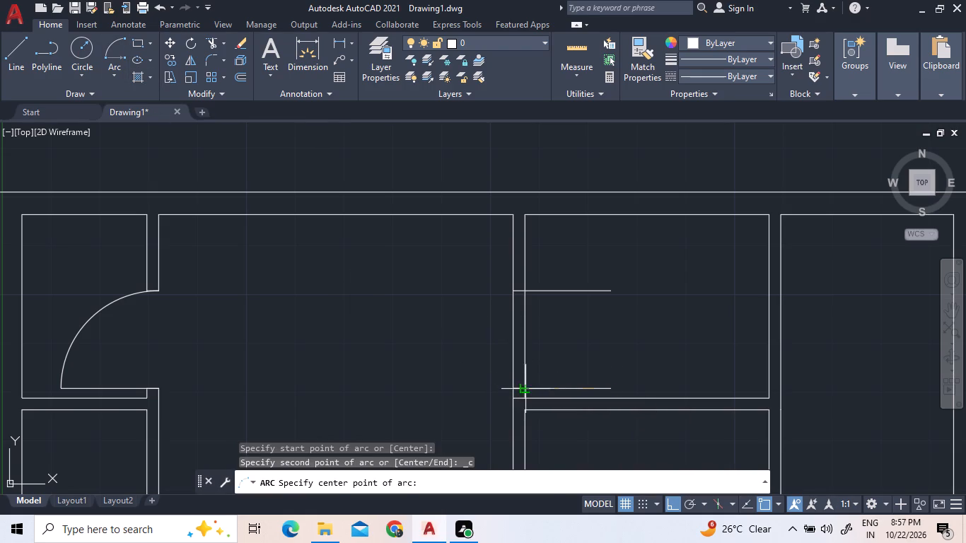
left_click(525, 289)
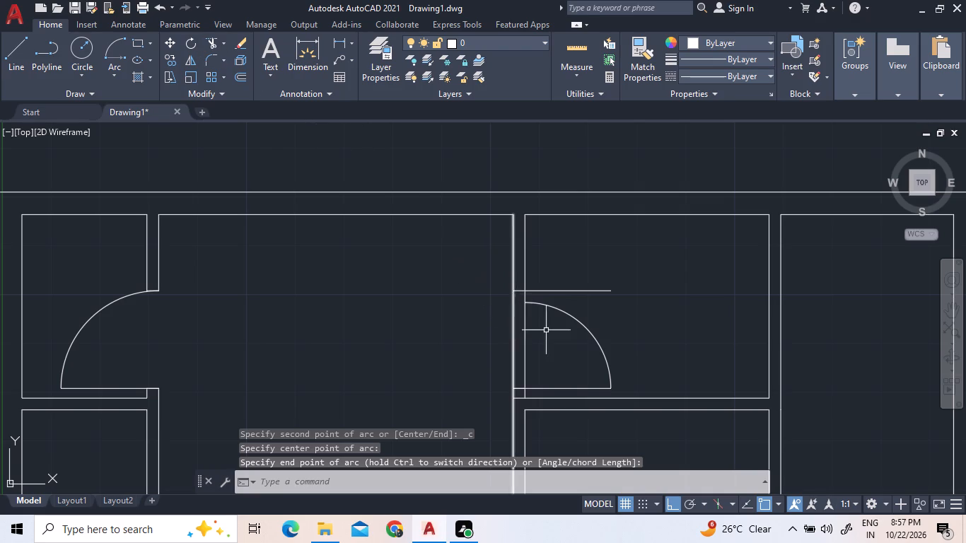
Extend the door swing arc westward across the partition to its west face.
scroll(540, 300, "up", 2)
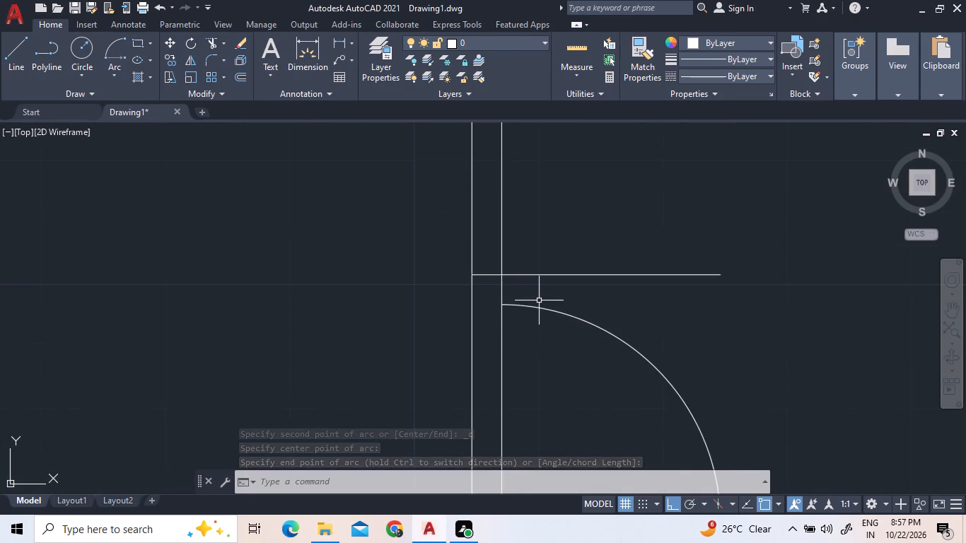
scroll(539, 300, "down", 1)
left_click(220, 45)
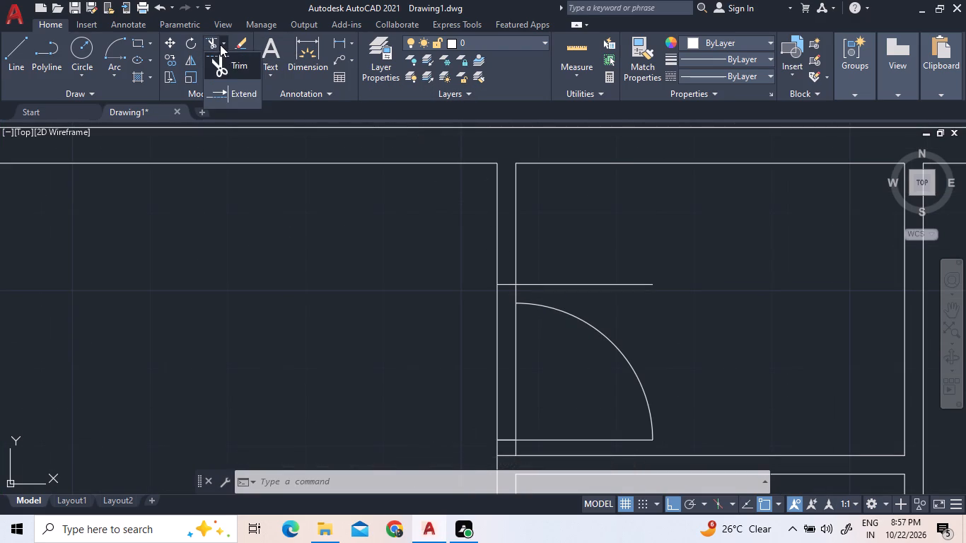
left_click(236, 90)
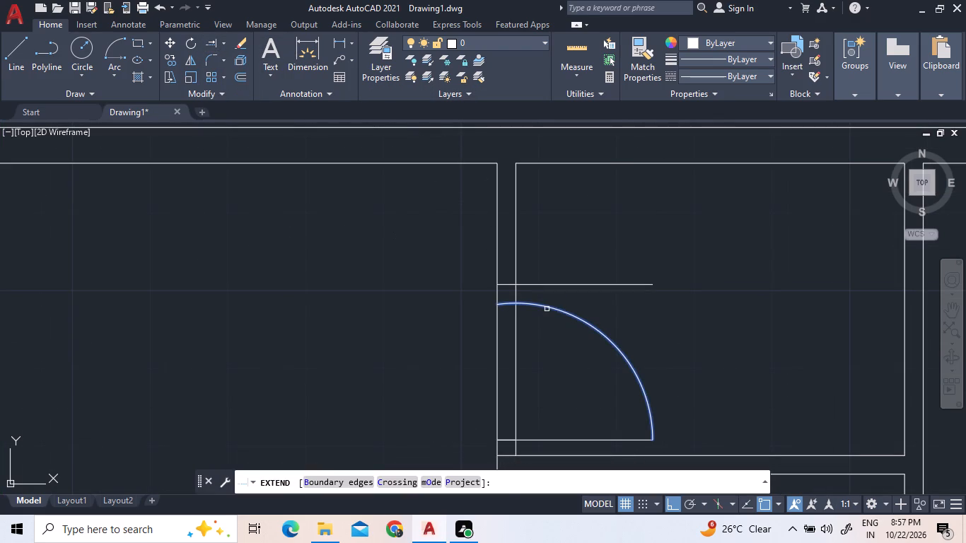
left_click(546, 308)
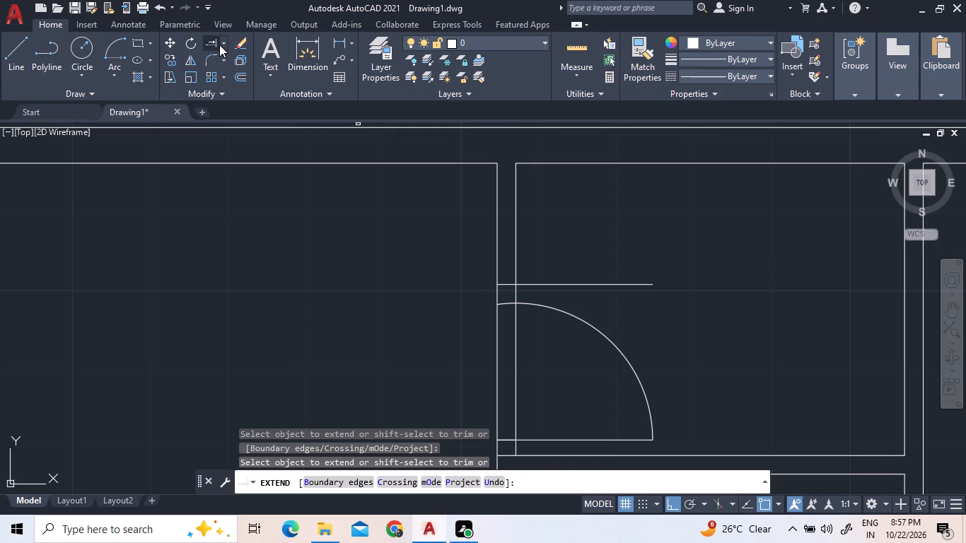
Trim away the northern offset line and the short room-line segment crossing the partition just south of the door line.
left_click(219, 45)
left_click(222, 43)
left_click(224, 57)
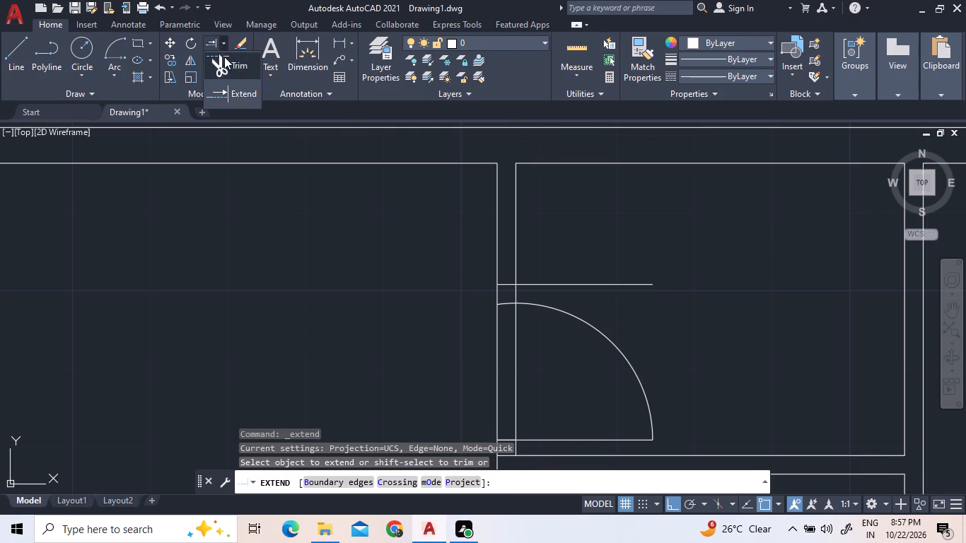
left_click(513, 284)
left_click(520, 284)
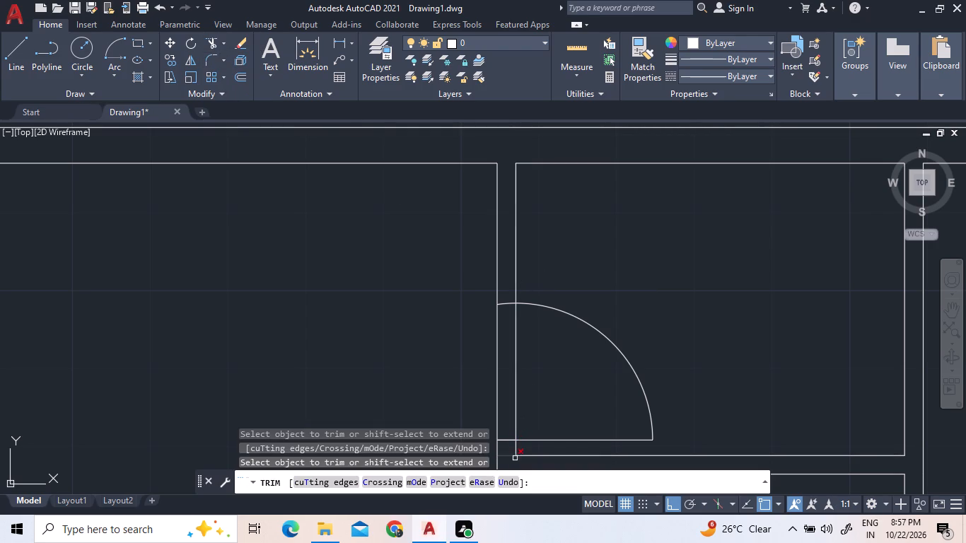
left_click(505, 455)
Trim both partition lines between the swing arc and the door line to open the north-central room's doorway.
left_click(530, 358)
left_click(450, 356)
scroll(451, 352, "down", 2)
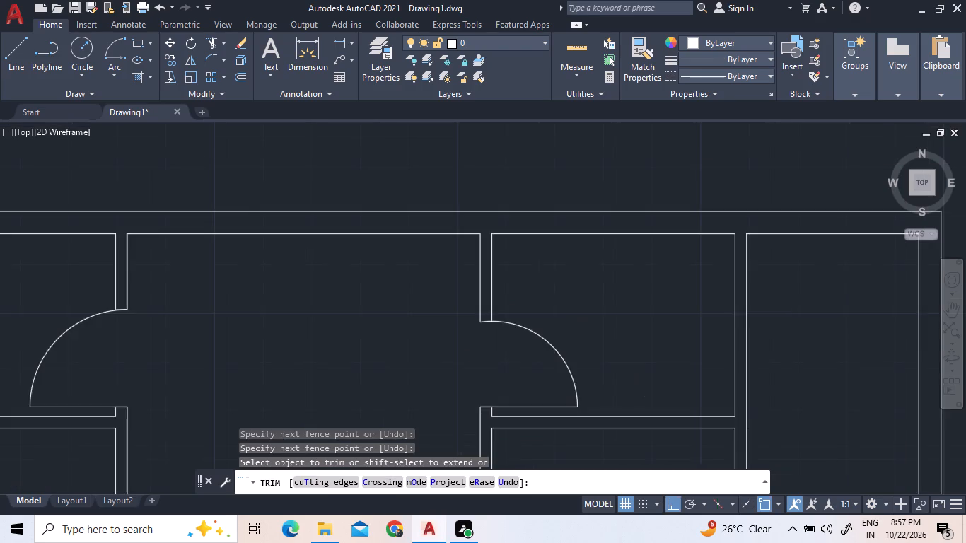
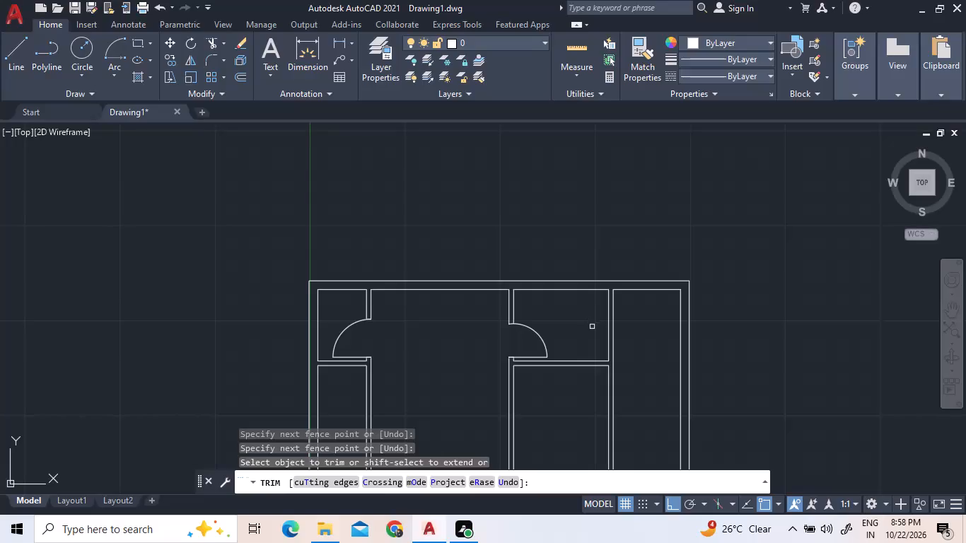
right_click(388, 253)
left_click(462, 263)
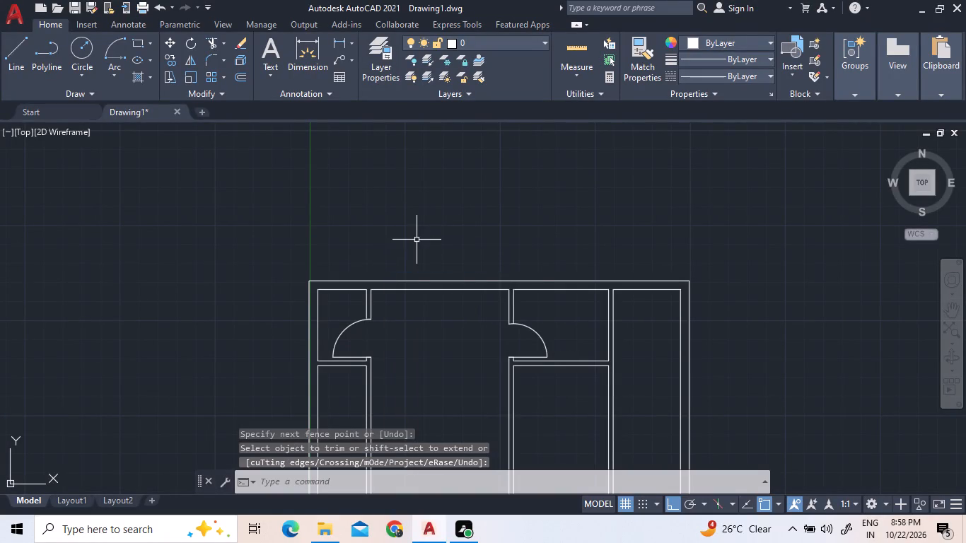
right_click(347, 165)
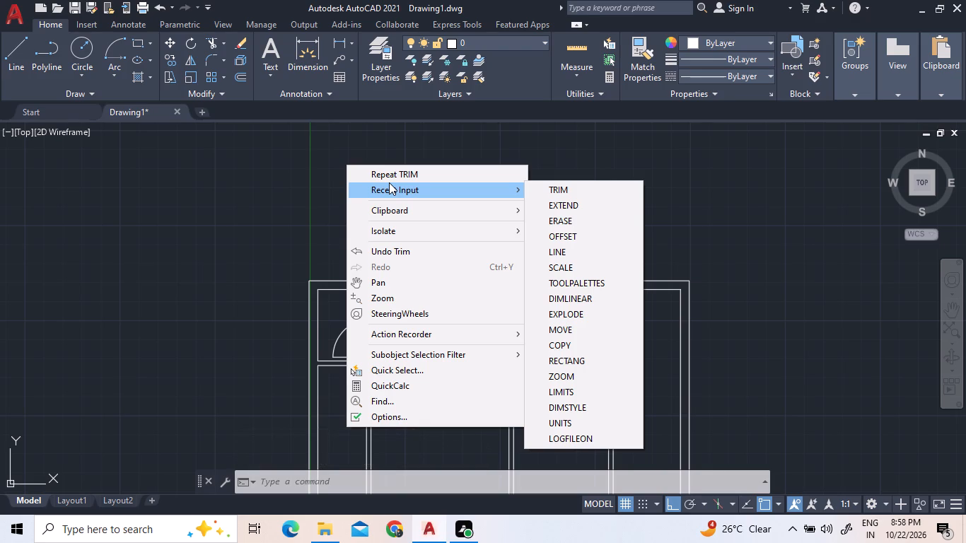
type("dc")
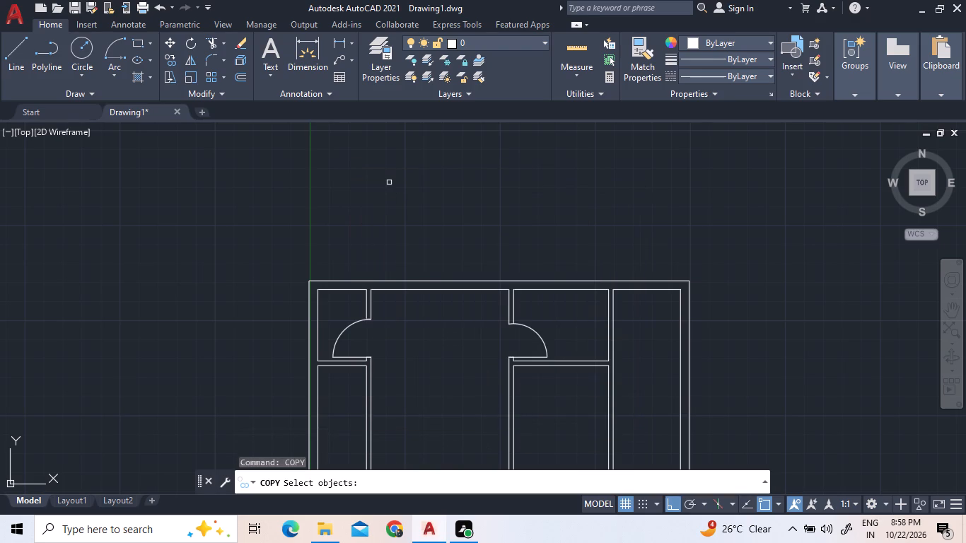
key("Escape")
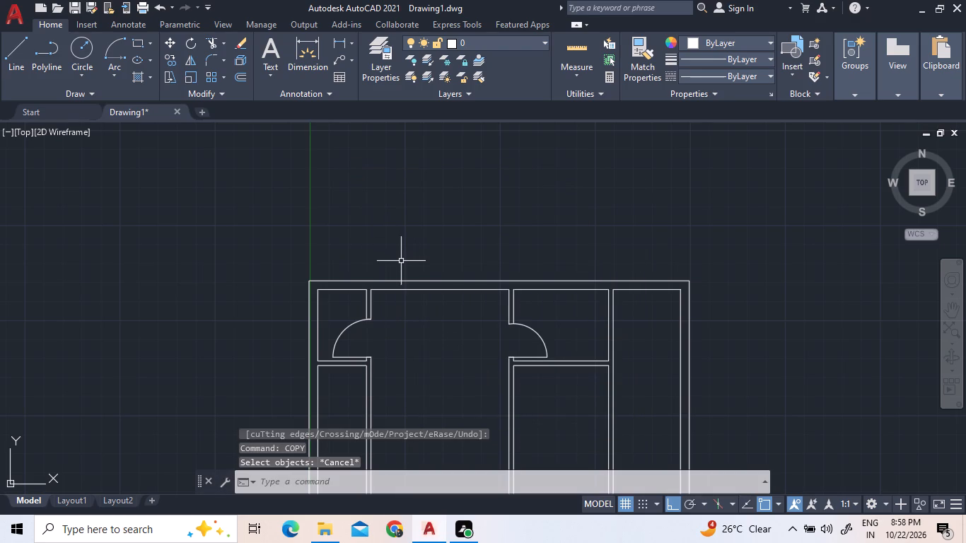
Open DesignCenter and browse the blocks of the Kitchens.dwg sample drawing.
type("dc")
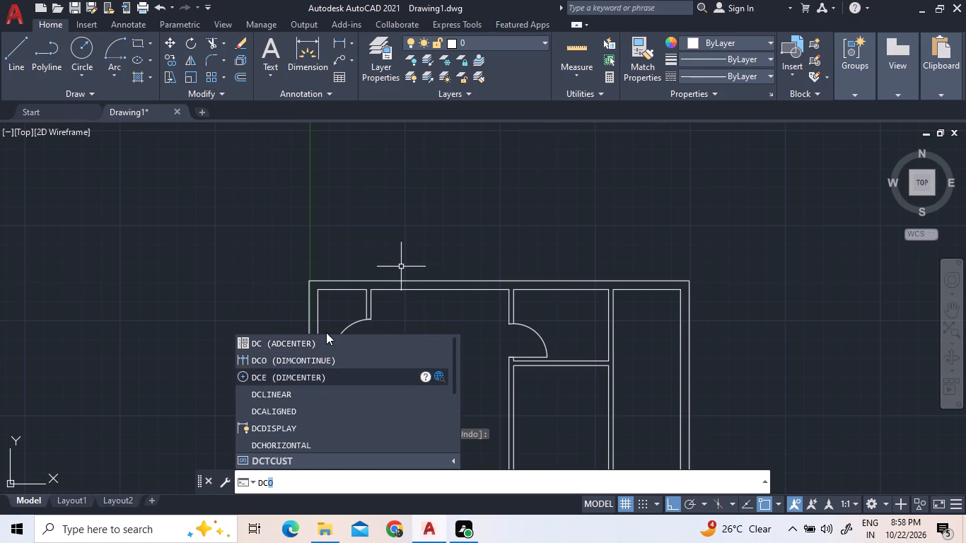
left_click(326, 341)
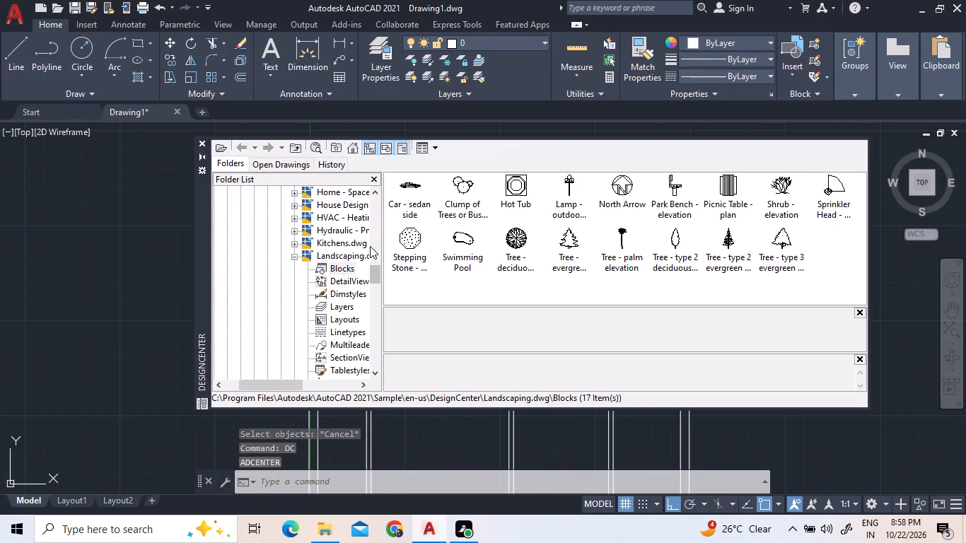
left_click(296, 253)
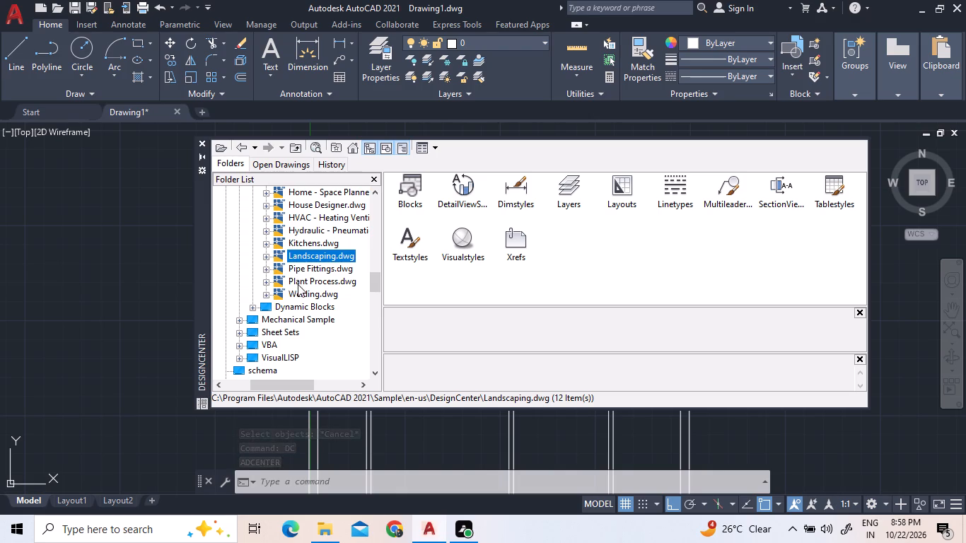
scroll(415, 257, "down", 1)
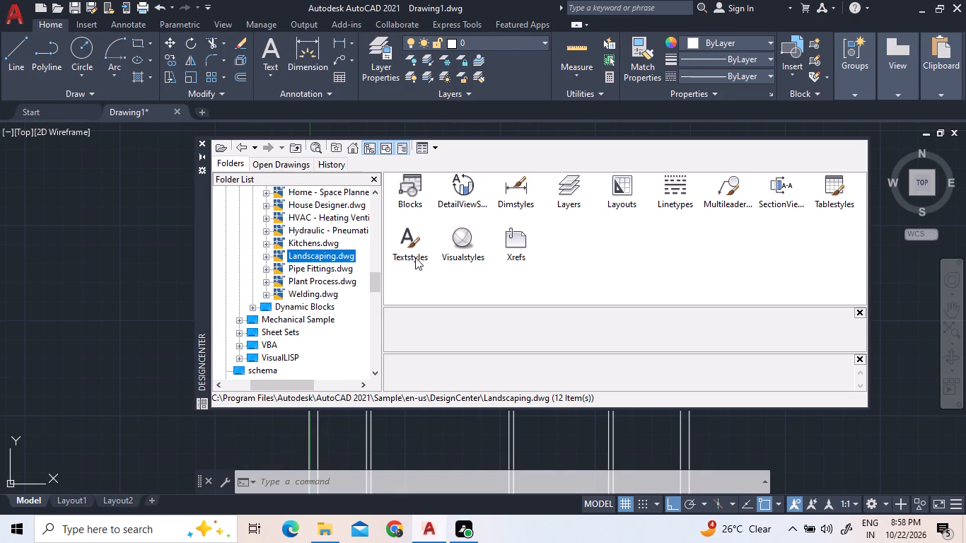
middle_click_drag(415, 257, 354, 315)
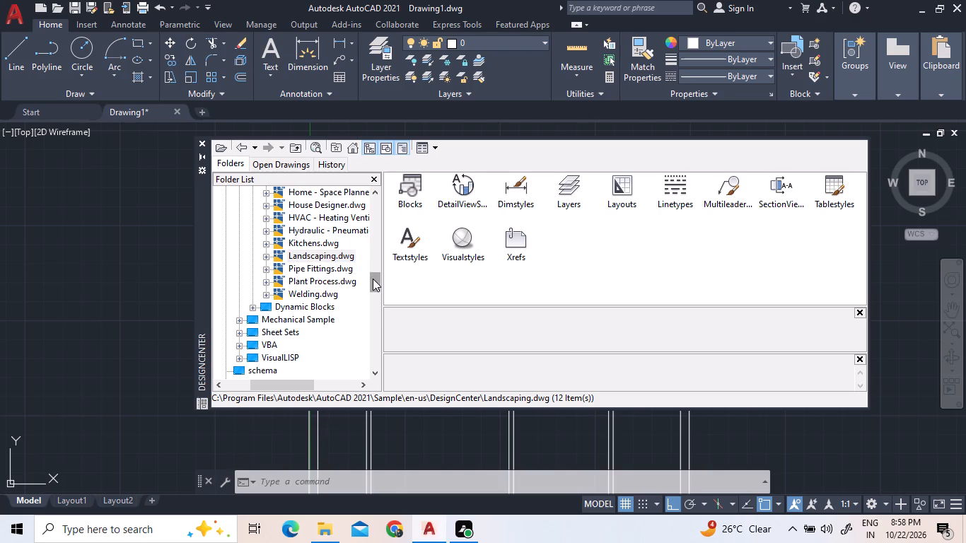
left_click(323, 241)
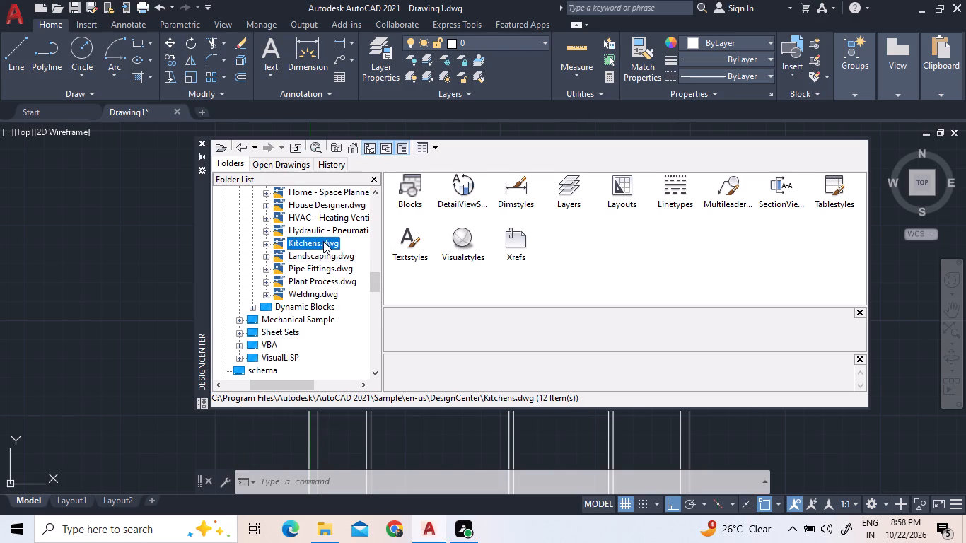
double_click(323, 241)
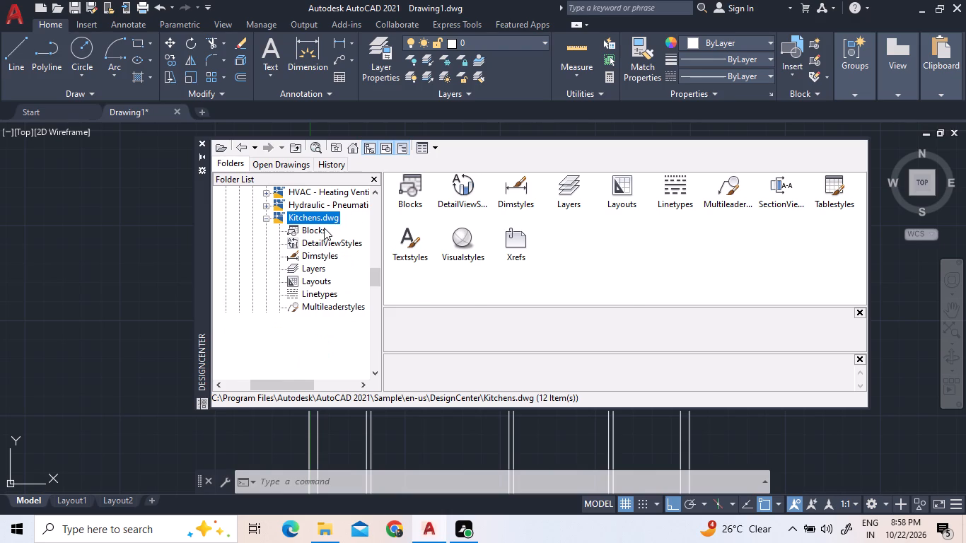
double_click(324, 228)
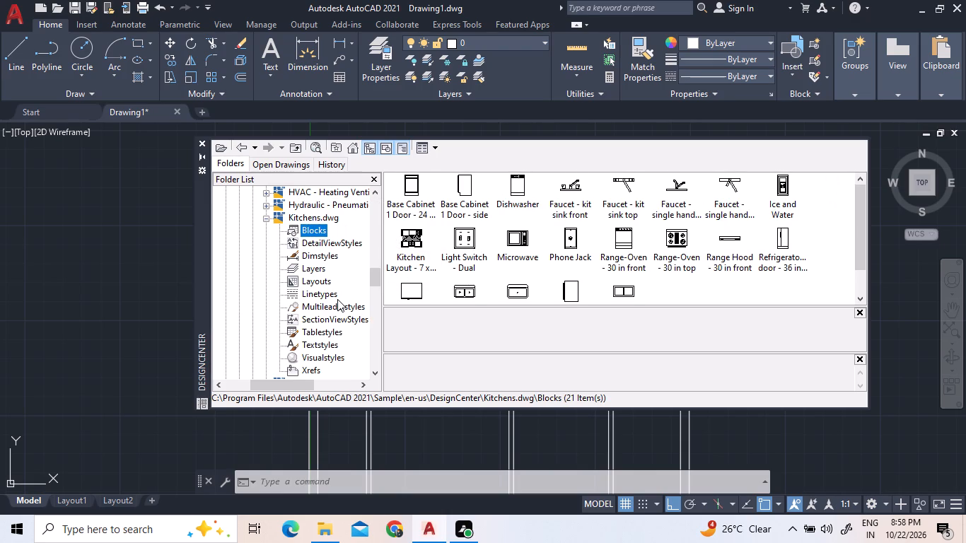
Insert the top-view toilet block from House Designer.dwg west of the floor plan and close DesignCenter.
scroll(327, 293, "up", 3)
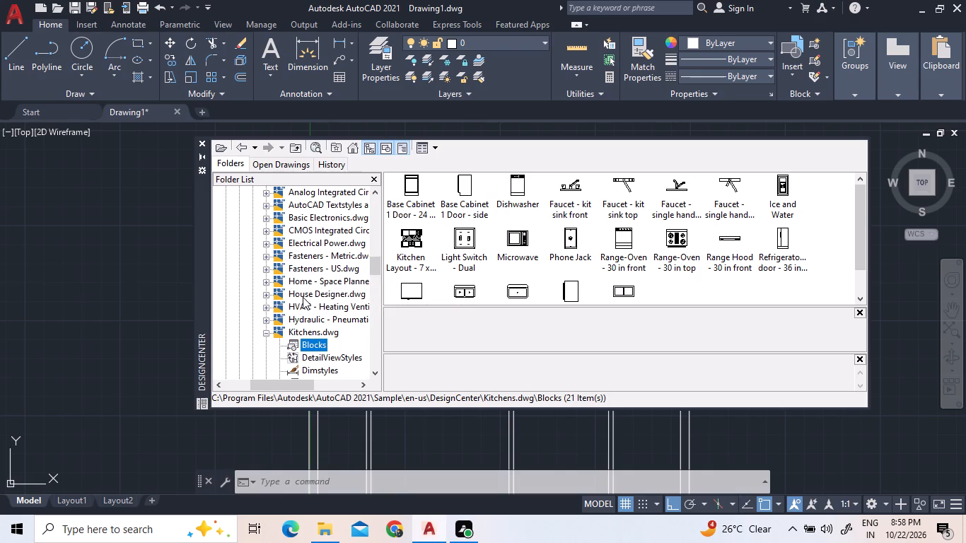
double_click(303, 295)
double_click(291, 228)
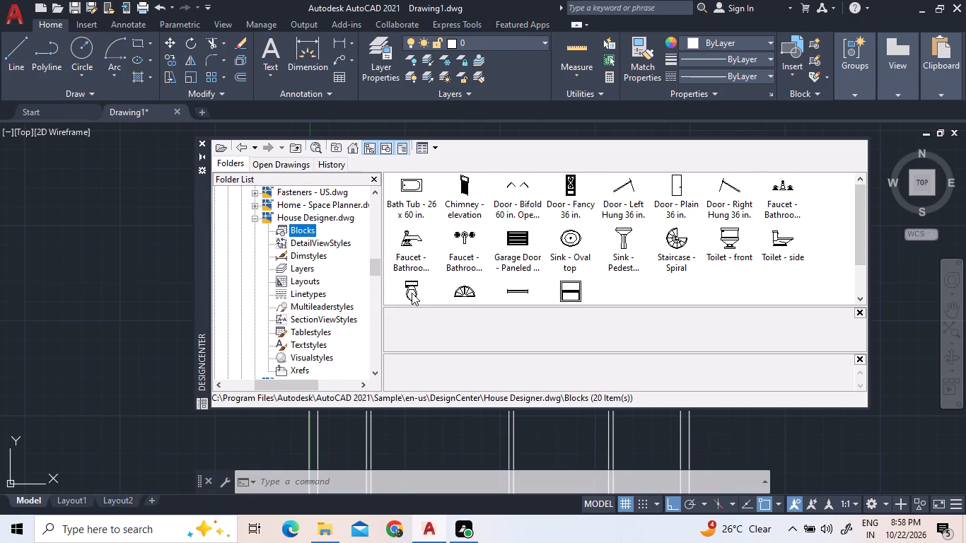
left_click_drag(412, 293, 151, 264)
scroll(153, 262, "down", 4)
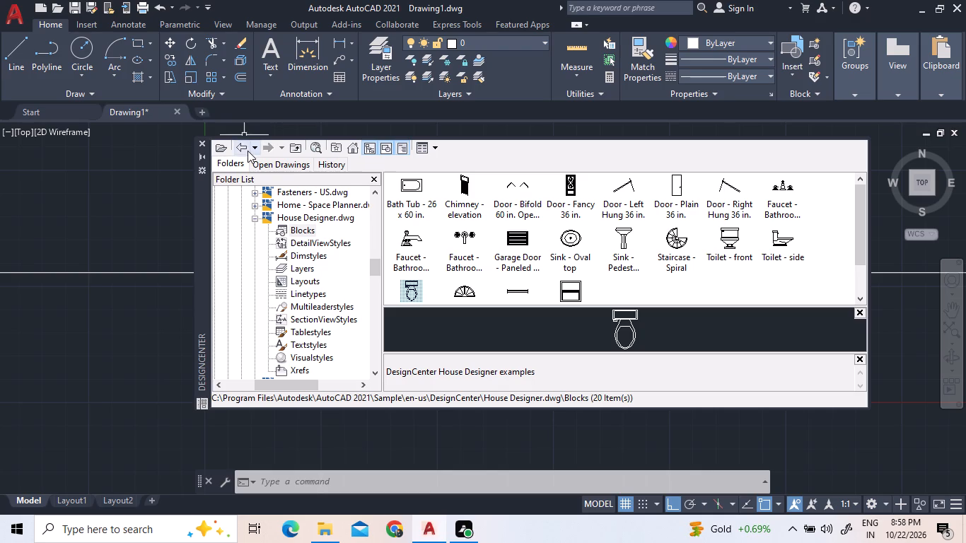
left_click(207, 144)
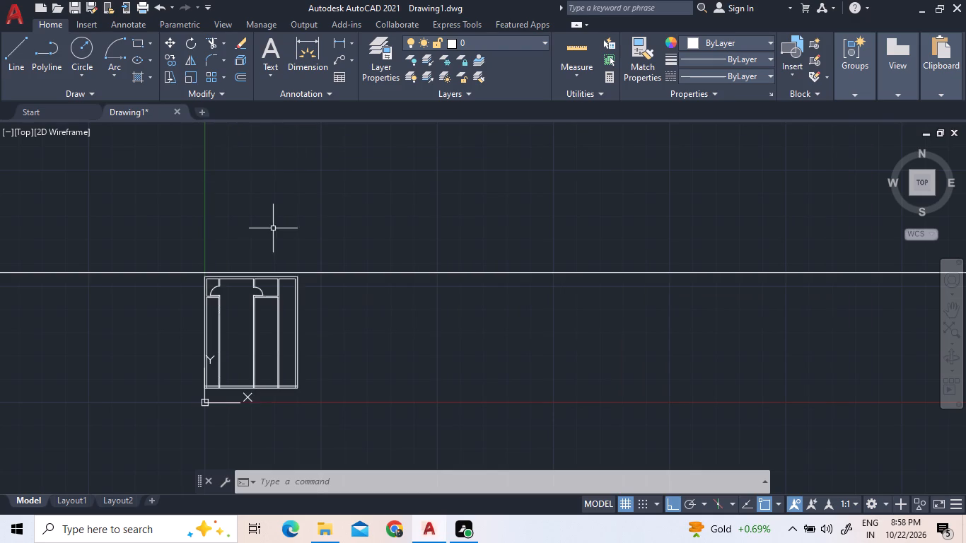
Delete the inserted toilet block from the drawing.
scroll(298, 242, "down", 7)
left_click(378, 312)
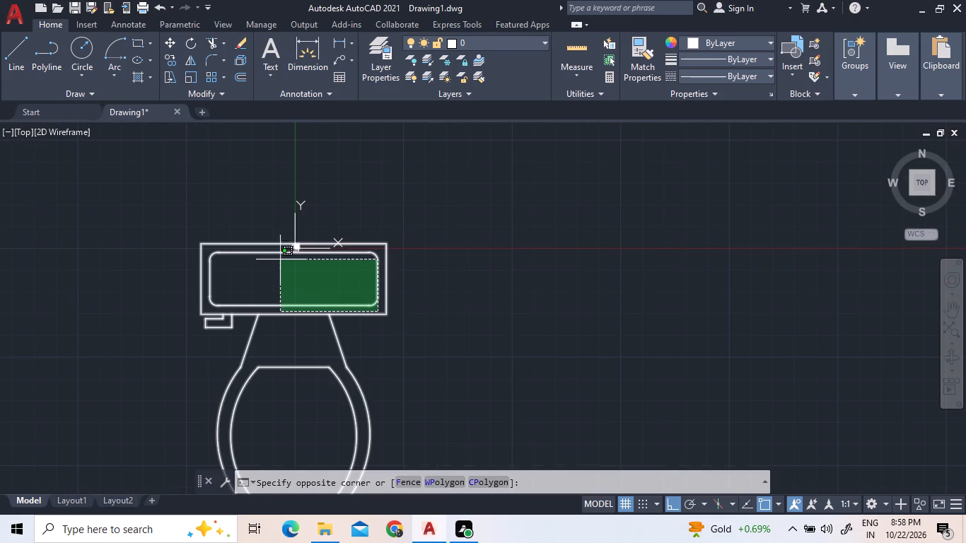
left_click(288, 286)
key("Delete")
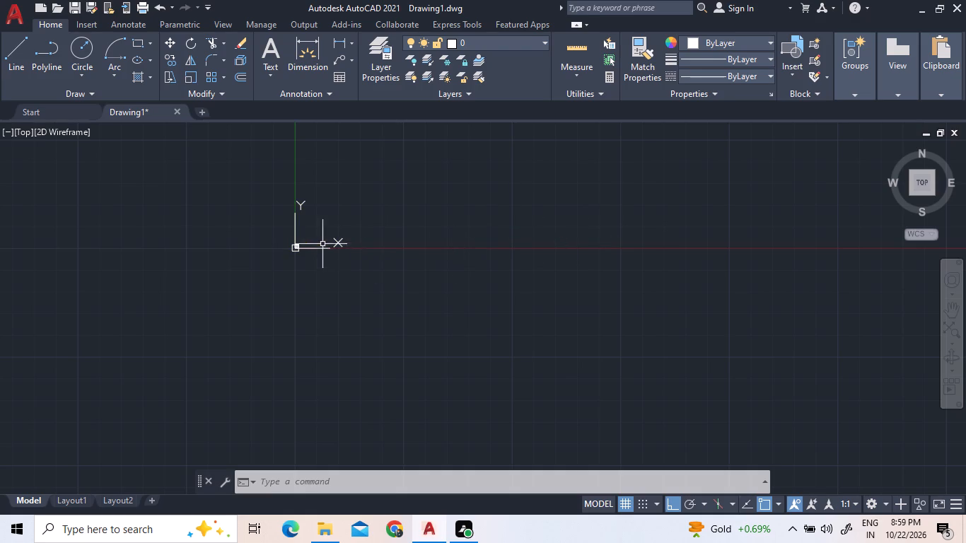
Measure with a linear dimension from the plan's outer northwest corner to the first partition's east face, without placing it.
scroll(299, 259, "up", 4)
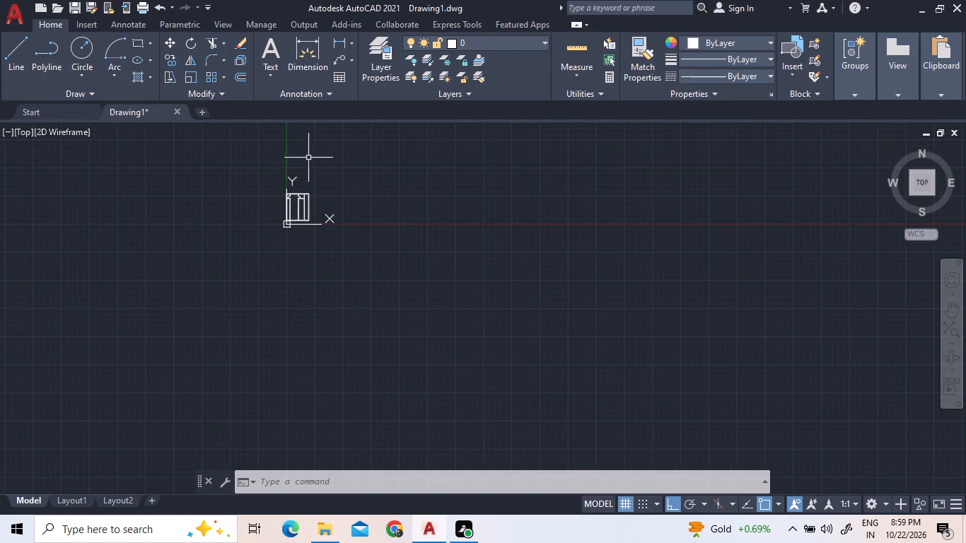
scroll(291, 191, "up", 6)
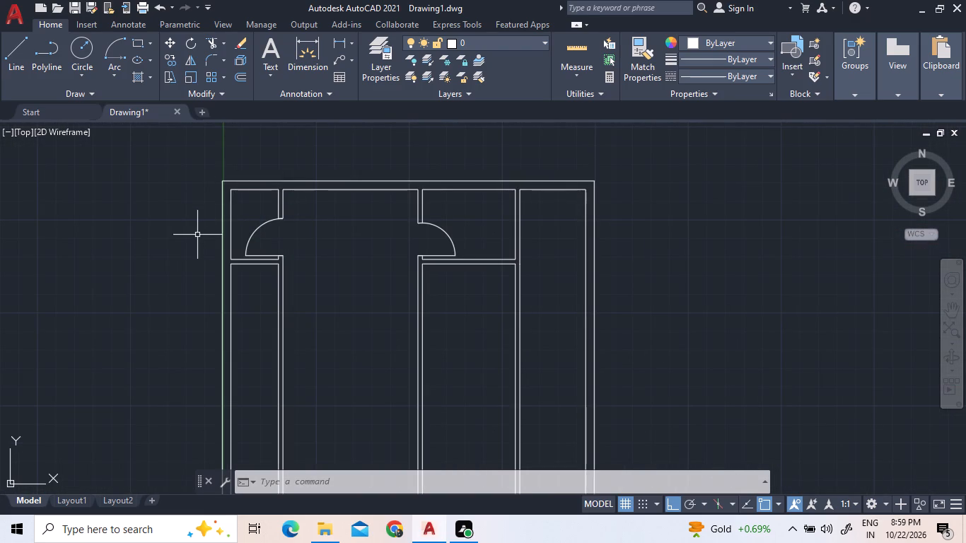
left_click(336, 40)
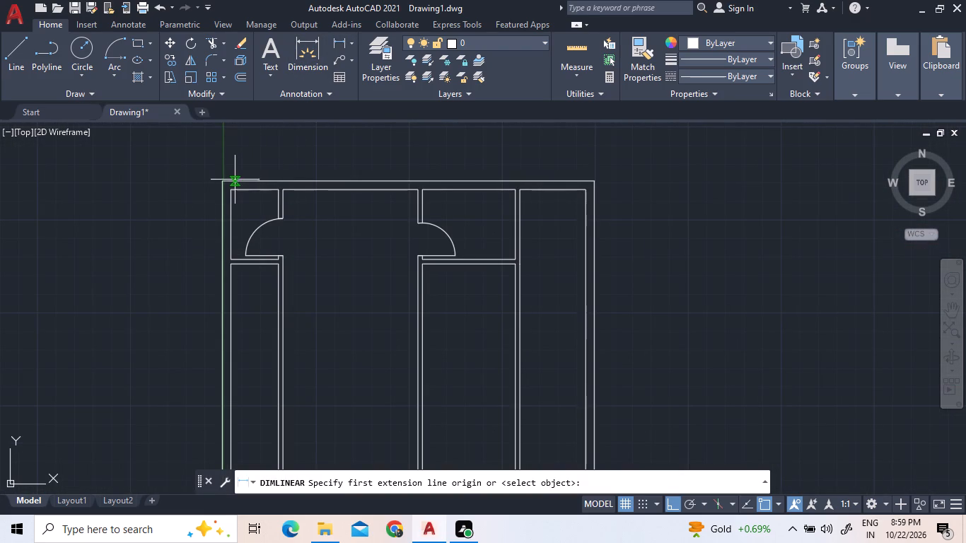
left_click(223, 179)
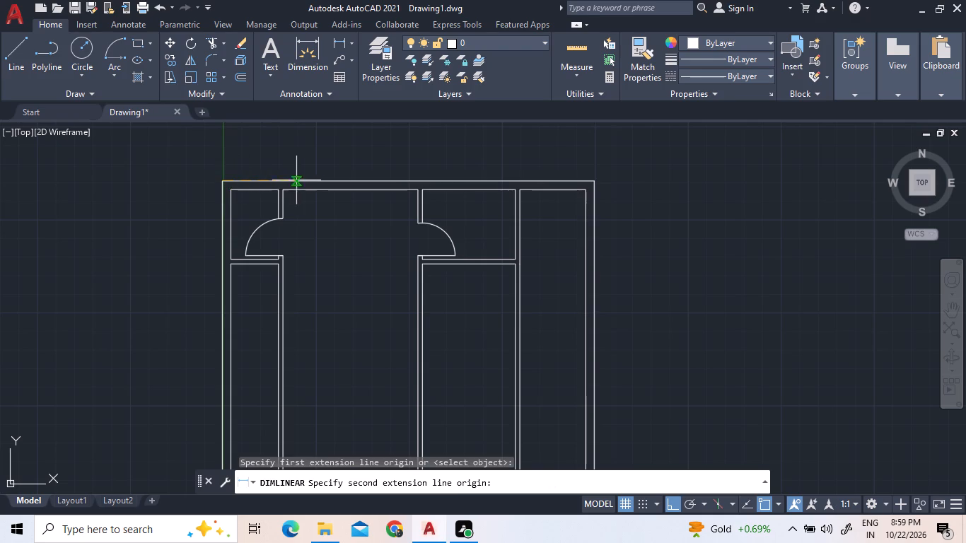
scroll(280, 186, "up", 2)
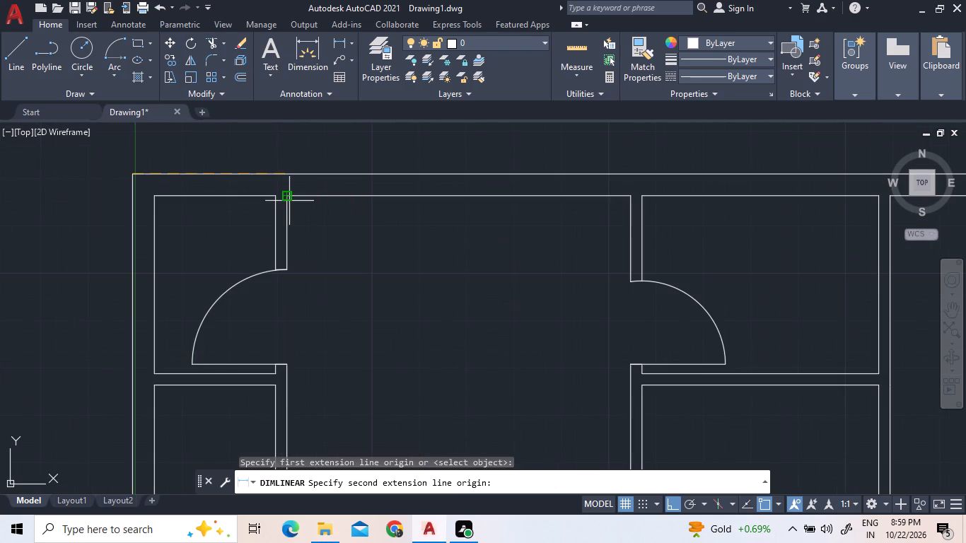
left_click(286, 195)
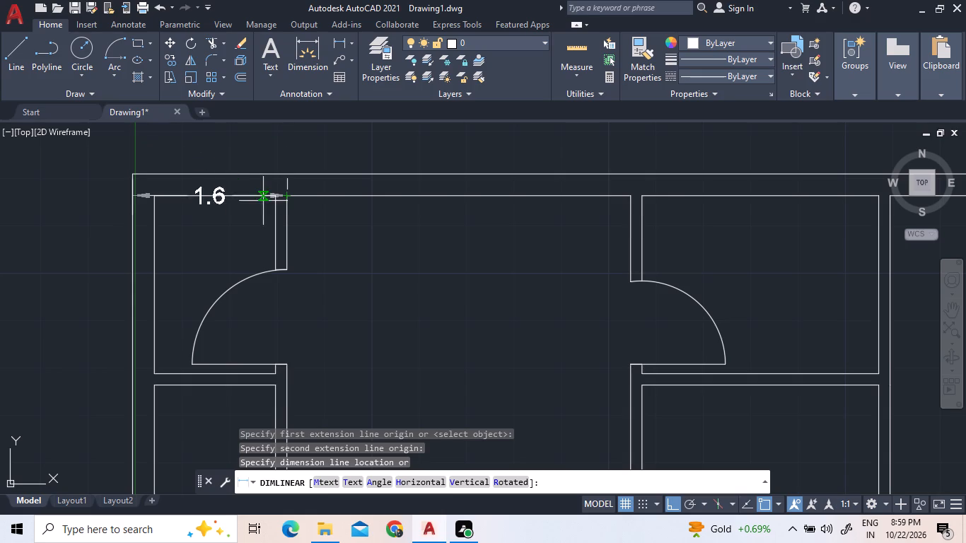
right_click(282, 172)
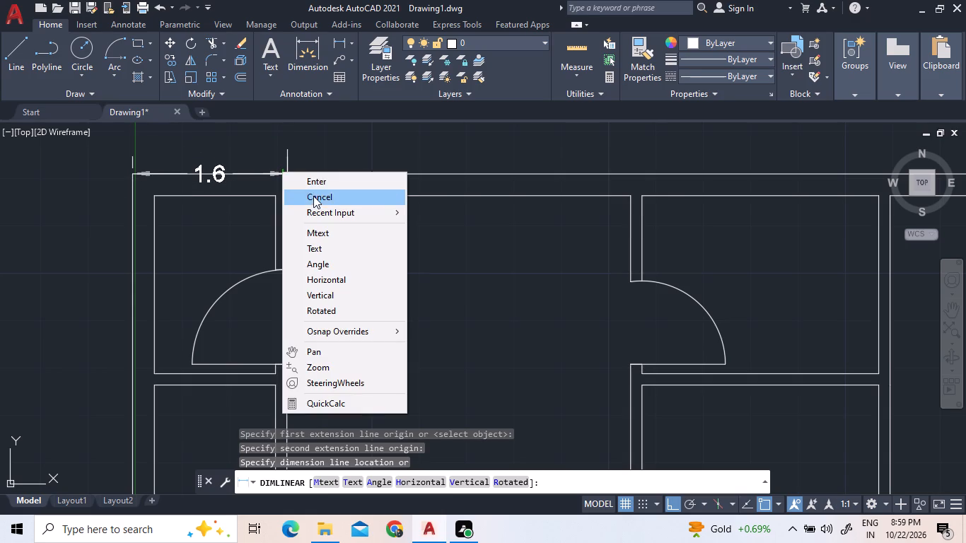
left_click(316, 198)
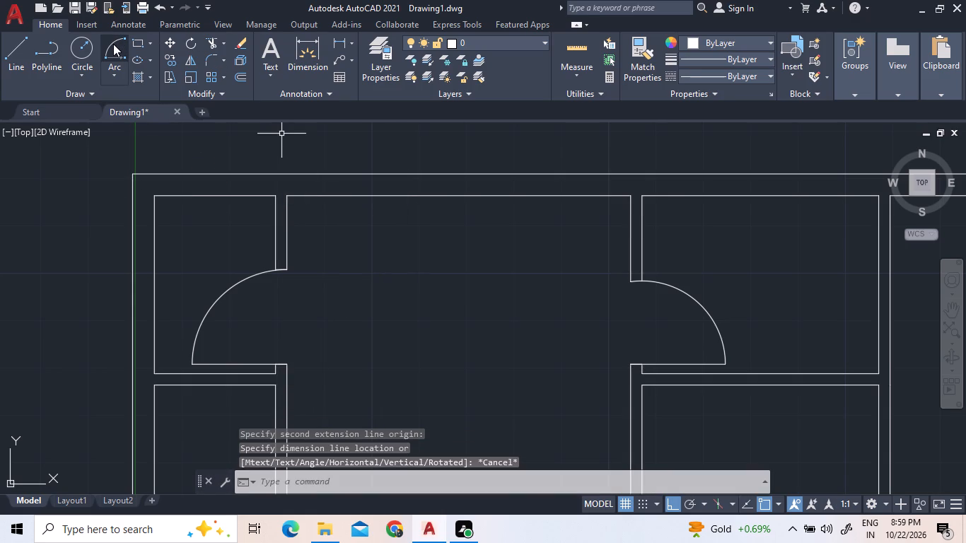
Measure with a linear dimension from the outer northwest corner to the first partition's west face, without placing it.
scroll(322, 165, "down", 2)
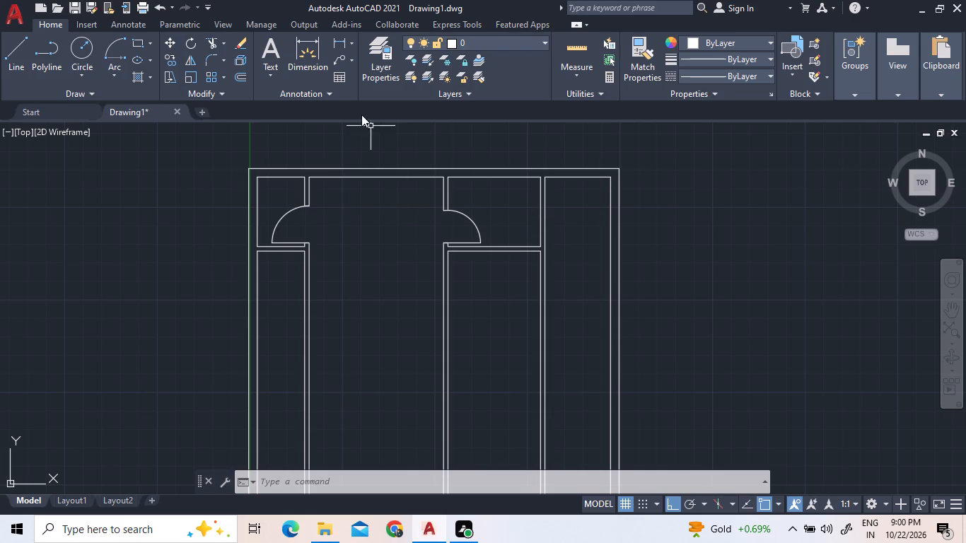
left_click(339, 42)
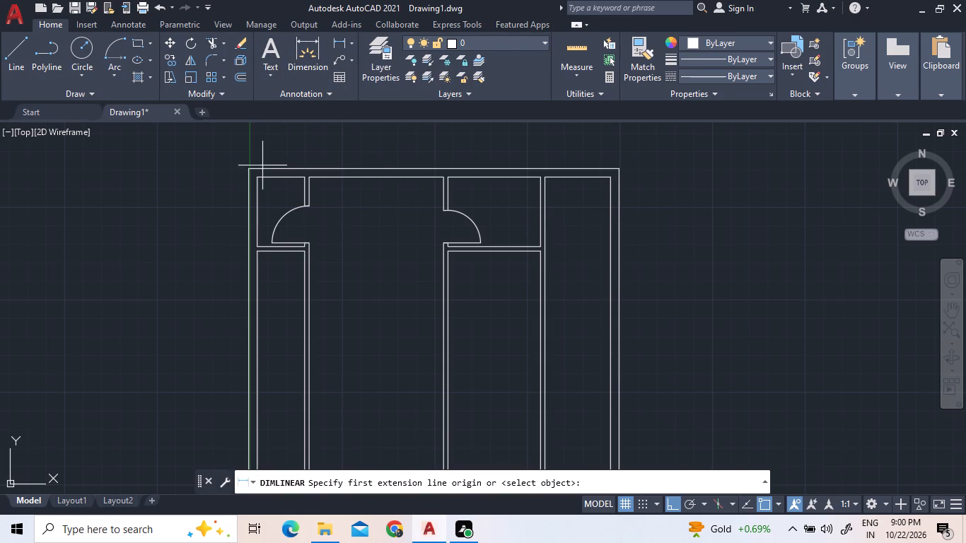
left_click(252, 170)
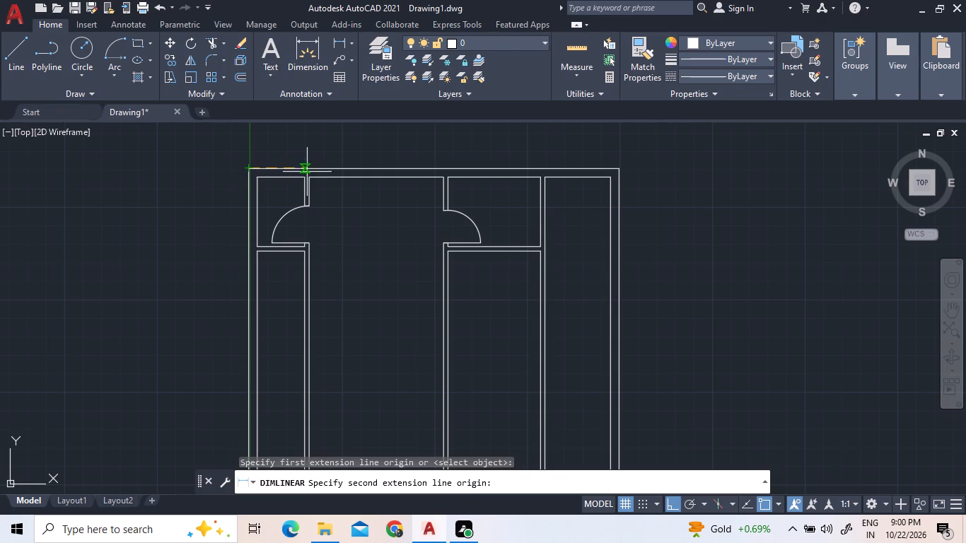
left_click(300, 178)
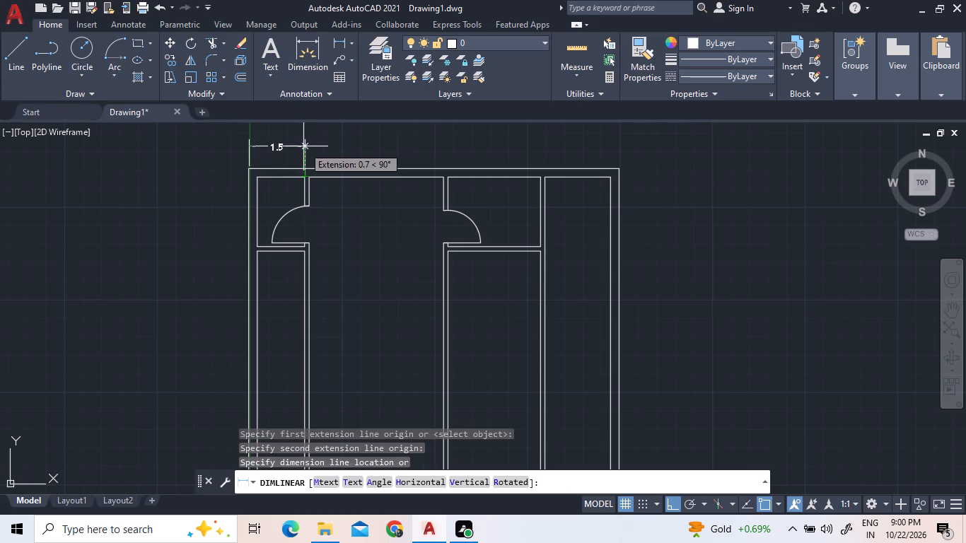
scroll(303, 144, "up", 2)
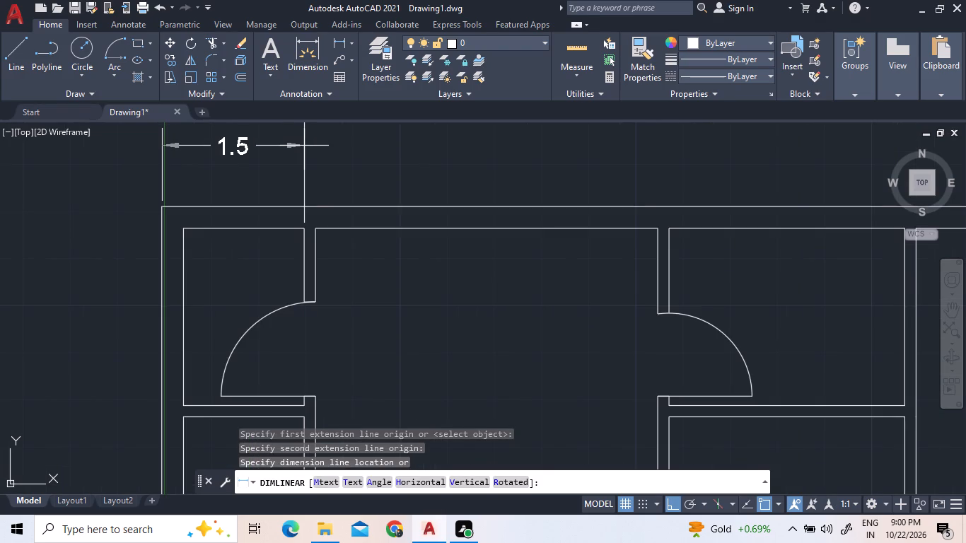
right_click(304, 146)
left_click(319, 156)
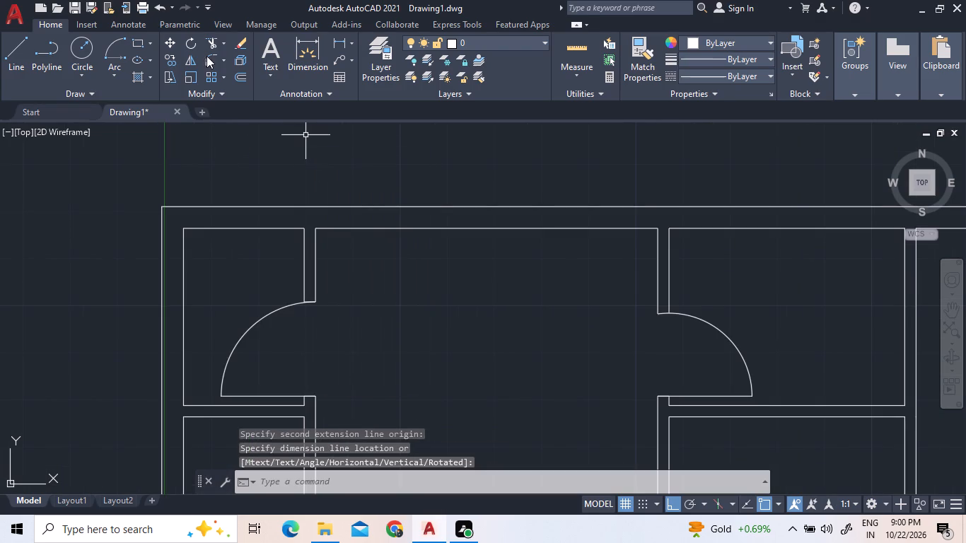
Measure the northwest room's inner width with a linear dimension, without placing it.
left_click(337, 46)
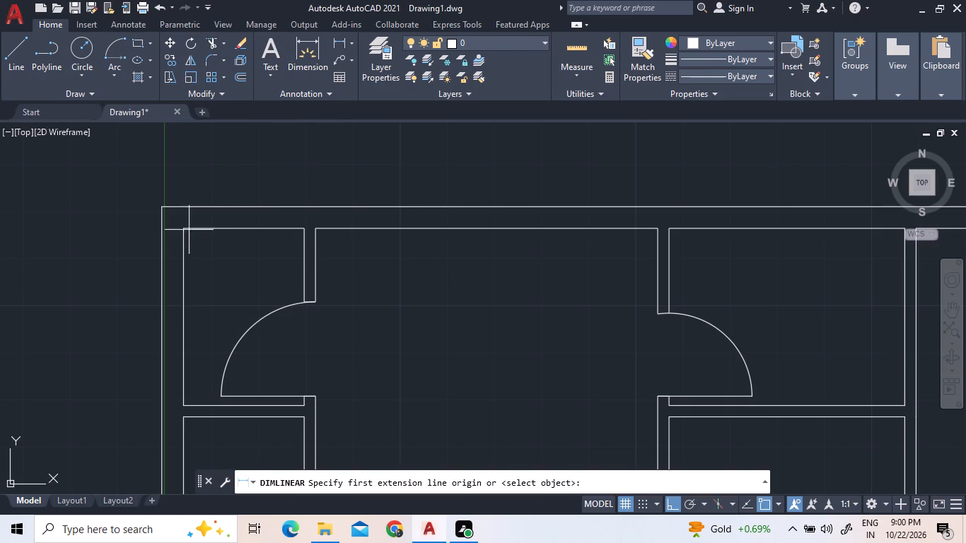
left_click(185, 229)
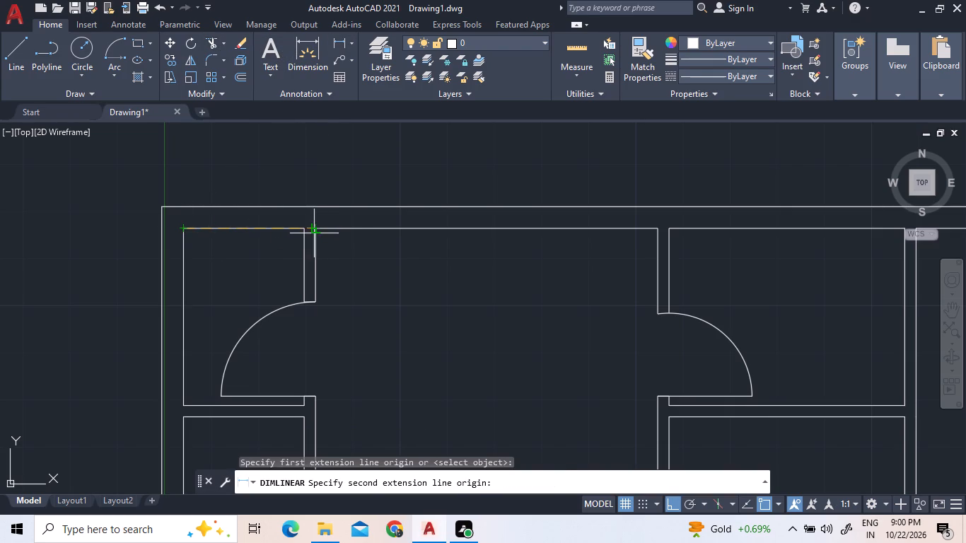
left_click(303, 230)
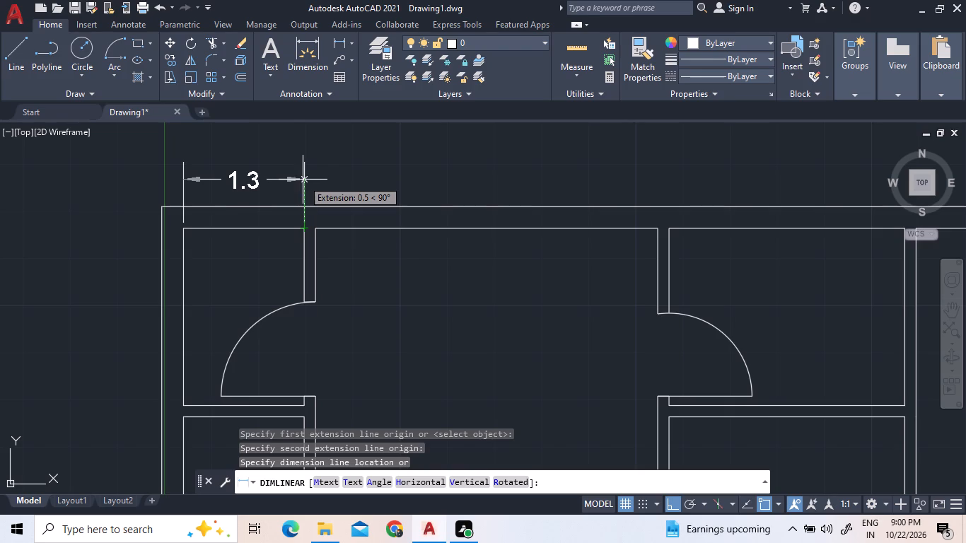
right_click(305, 187)
left_click(313, 194)
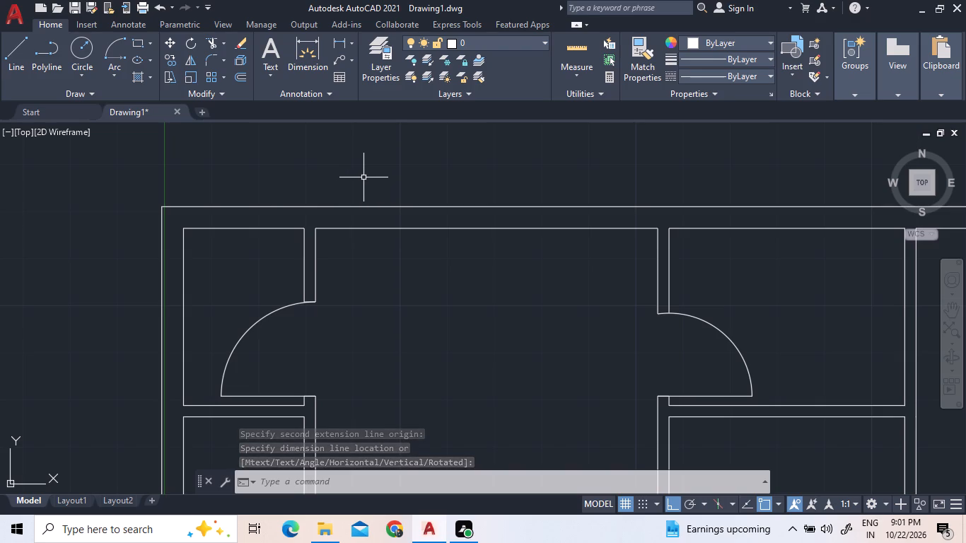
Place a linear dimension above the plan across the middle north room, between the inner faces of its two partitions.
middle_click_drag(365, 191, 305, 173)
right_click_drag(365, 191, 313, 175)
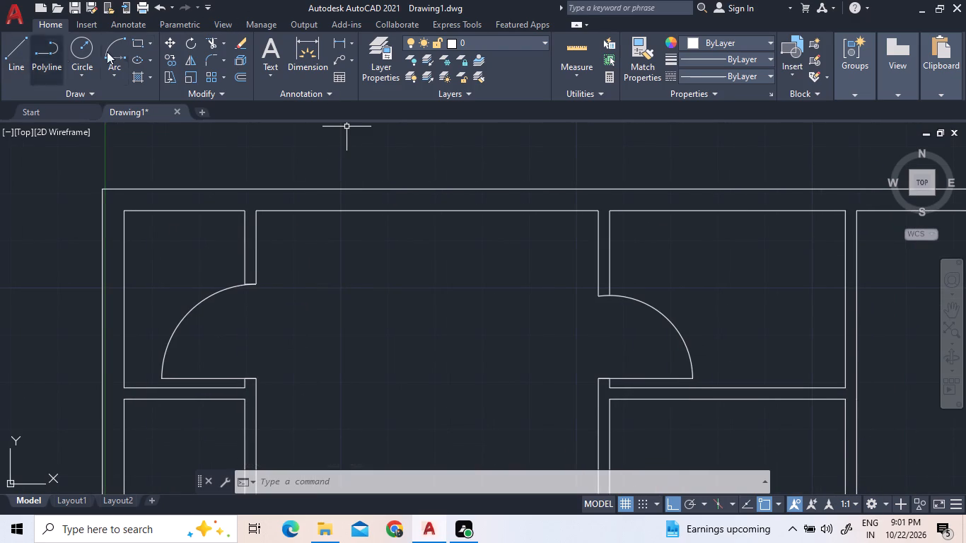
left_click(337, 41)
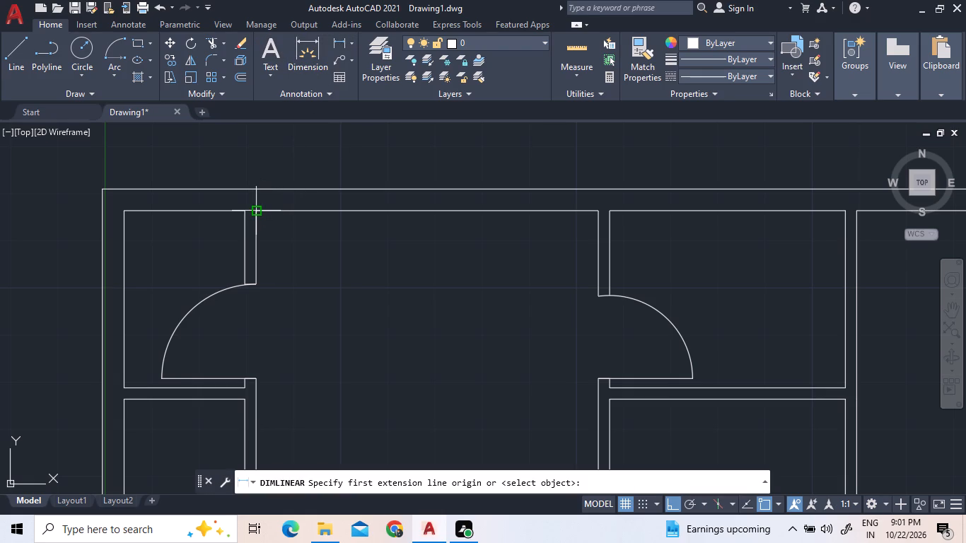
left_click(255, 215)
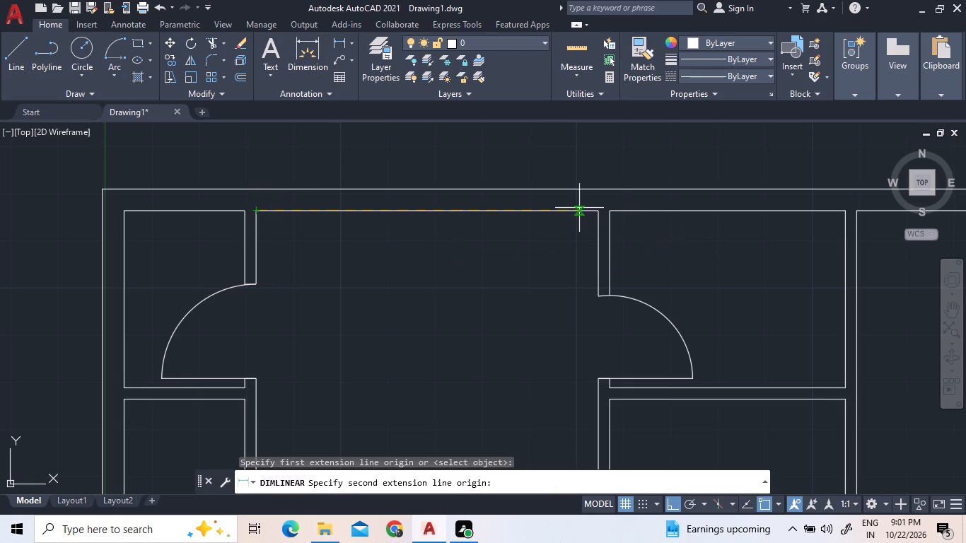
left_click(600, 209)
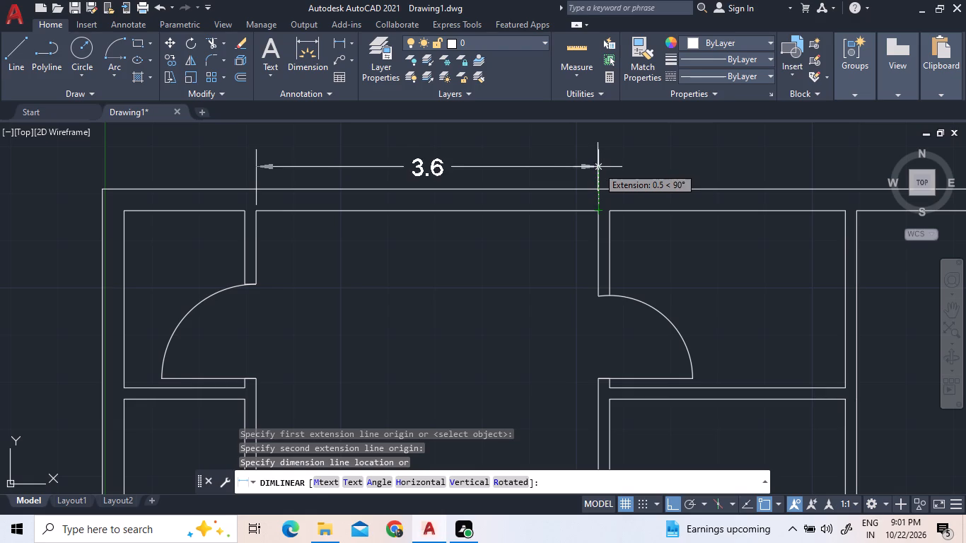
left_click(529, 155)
Measure the middle north room's width including both partitions with a linear dimension, without placing it.
left_click(569, 51)
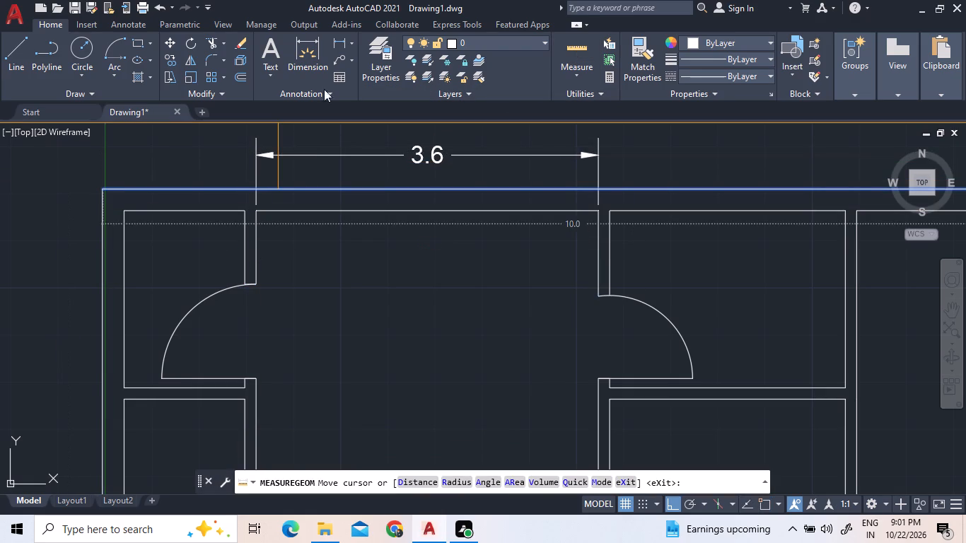
left_click(335, 47)
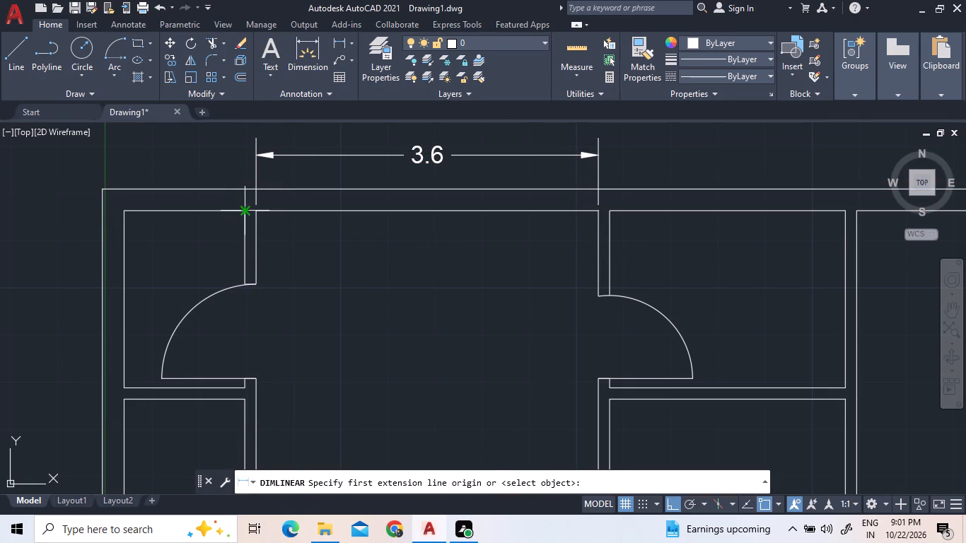
left_click(243, 207)
left_click(608, 214)
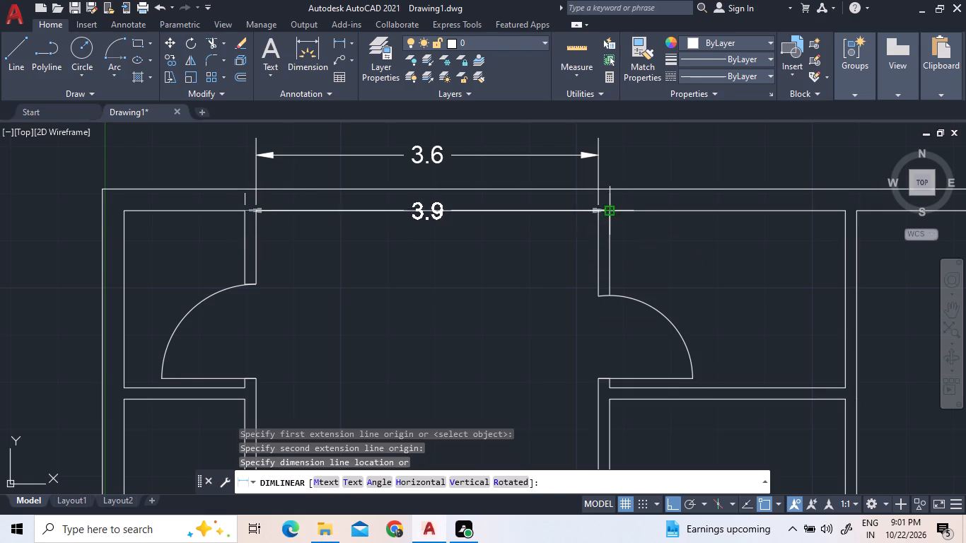
right_click(611, 133)
left_click(617, 158)
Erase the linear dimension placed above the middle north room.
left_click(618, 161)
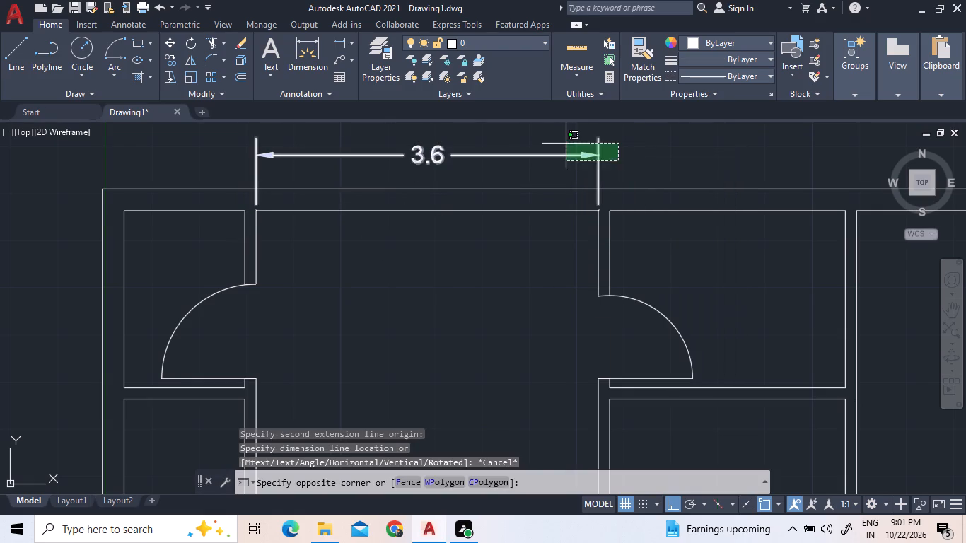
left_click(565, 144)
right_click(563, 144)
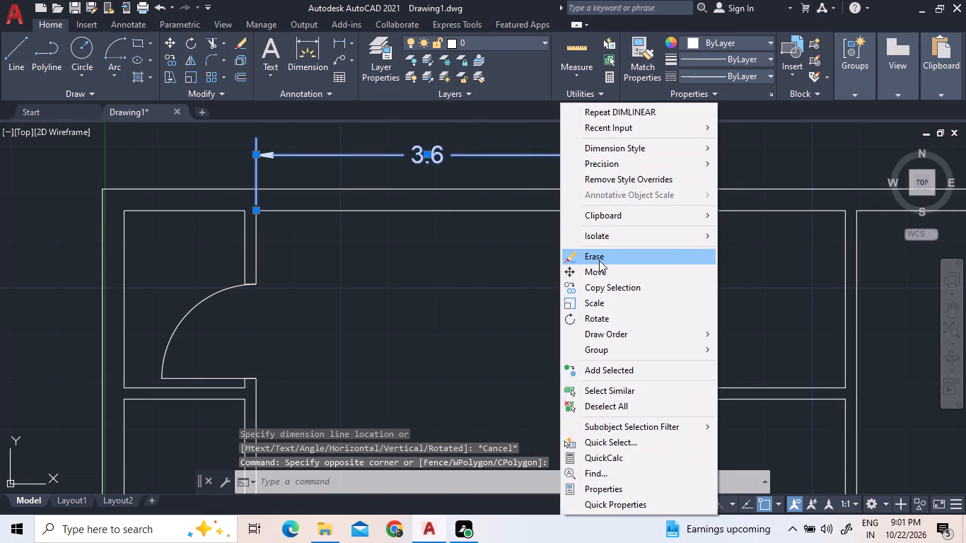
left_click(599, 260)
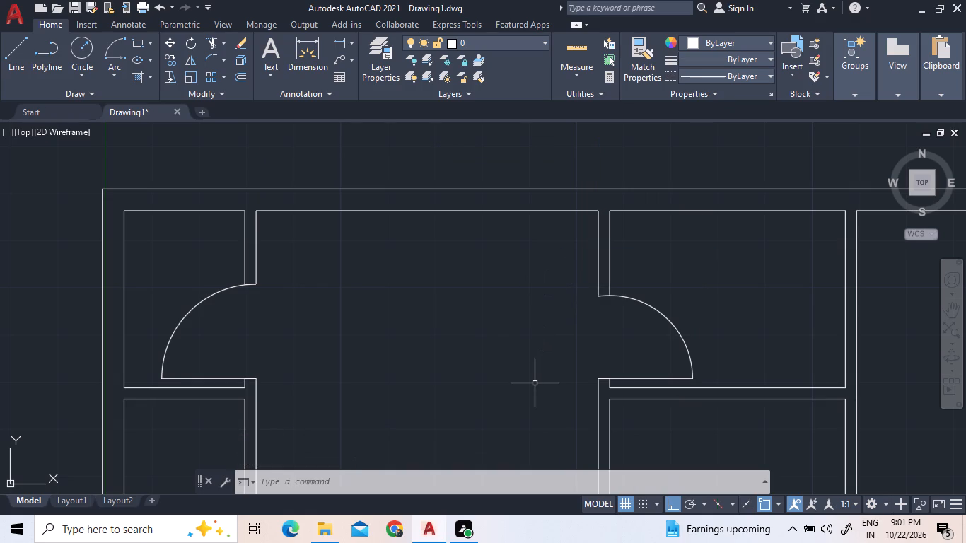
Set the drawing units' insertion scale to Meters.
type("un")
key("Return")
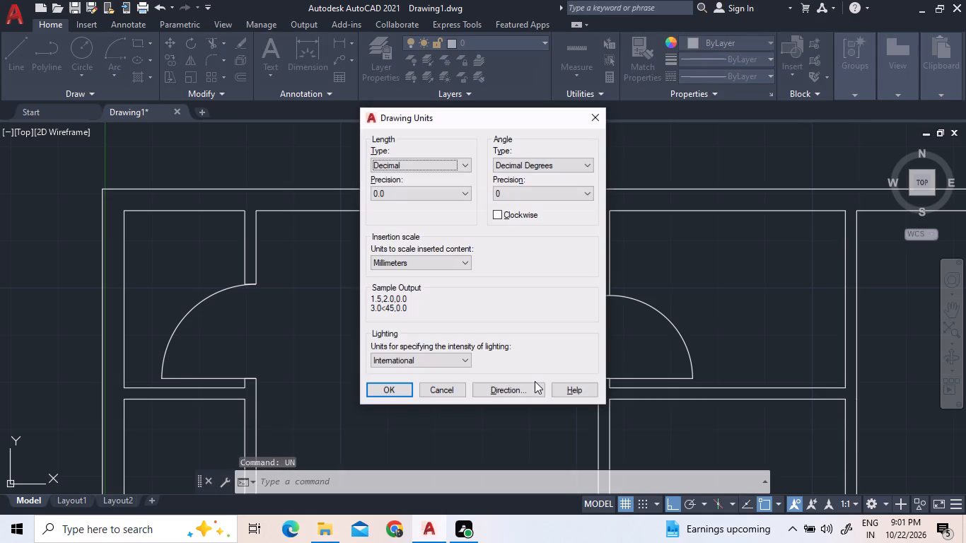
left_click(426, 262)
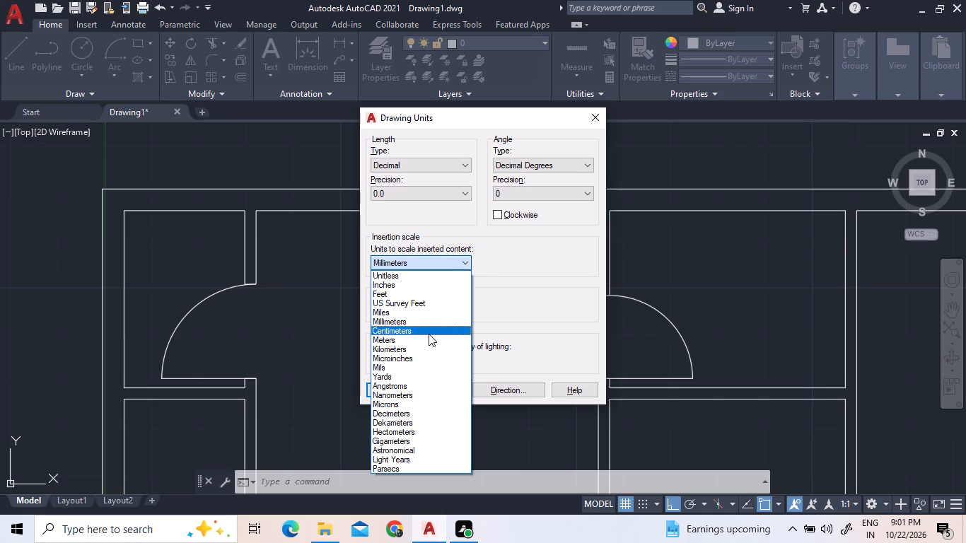
left_click(429, 335)
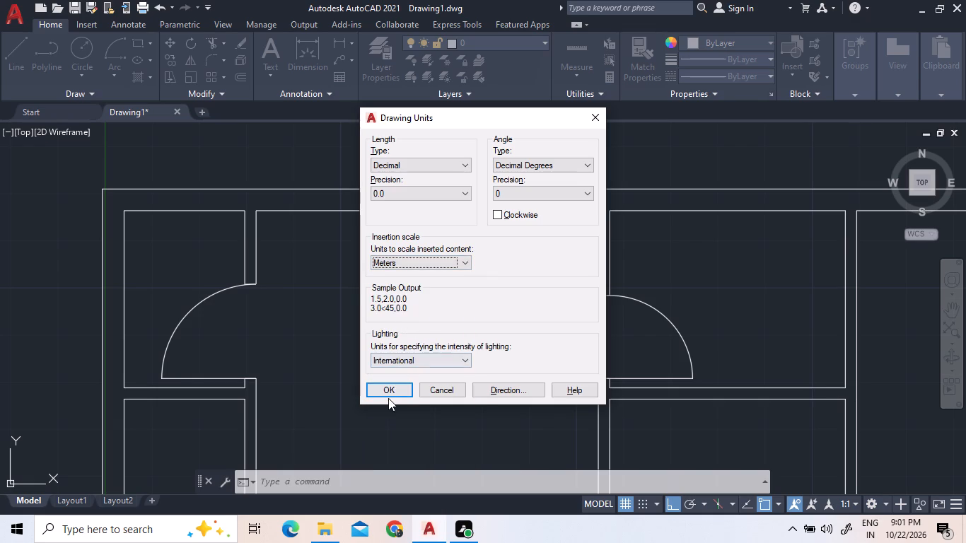
left_click(390, 382)
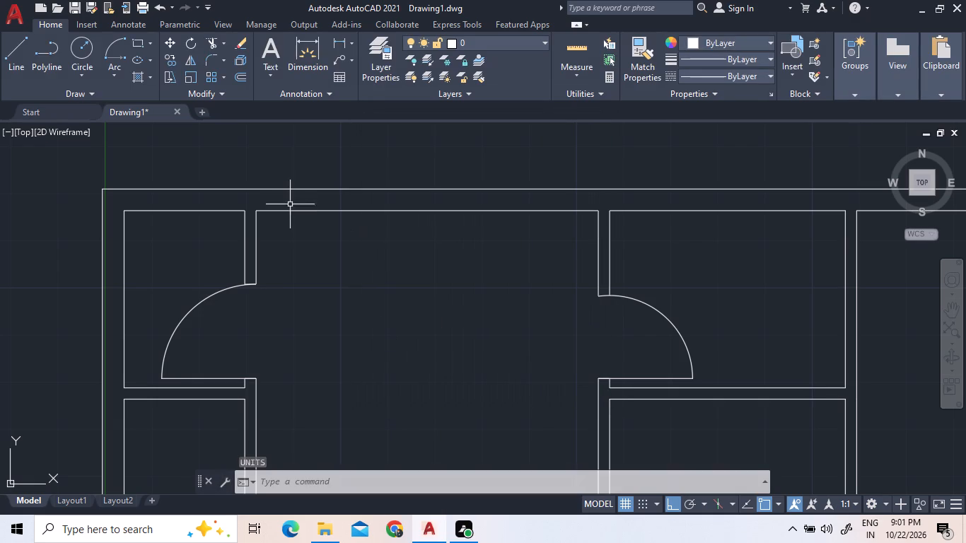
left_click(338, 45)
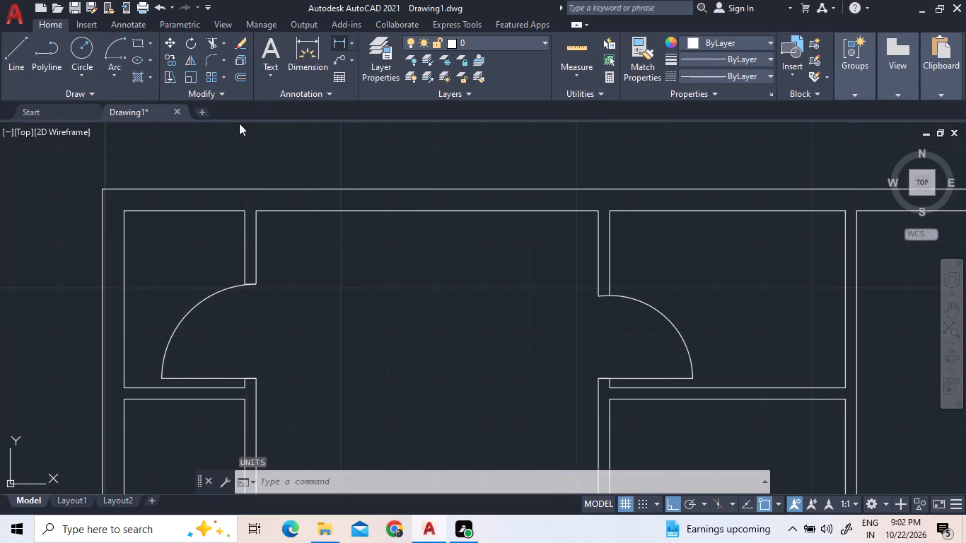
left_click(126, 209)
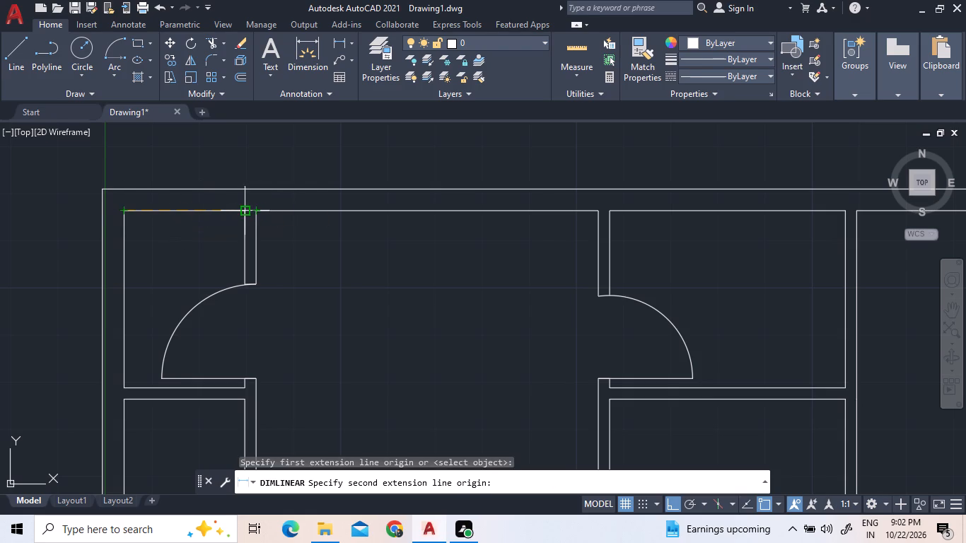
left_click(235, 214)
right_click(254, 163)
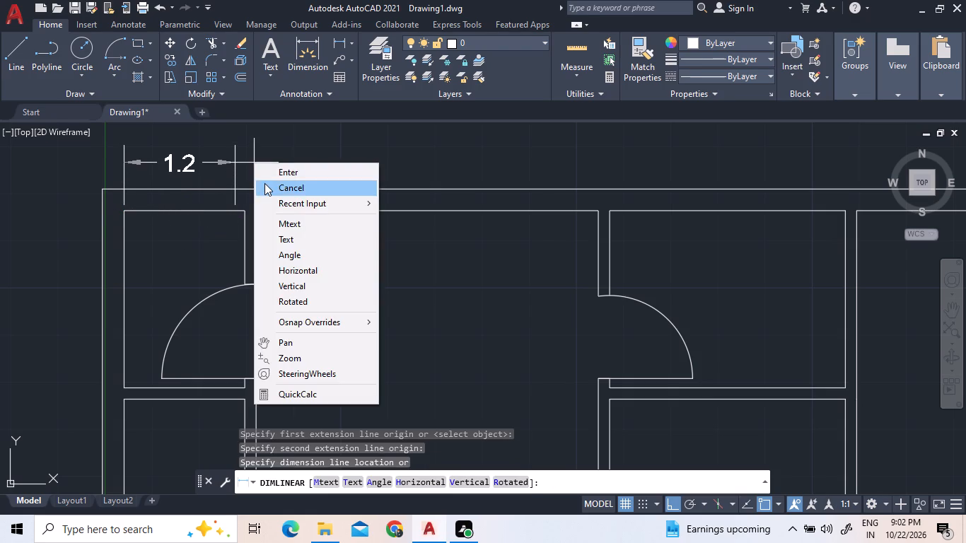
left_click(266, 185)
Measure with a linear dimension from the northwest room's inner northwest corner to its east partition's west face, without placing it.
left_click(340, 47)
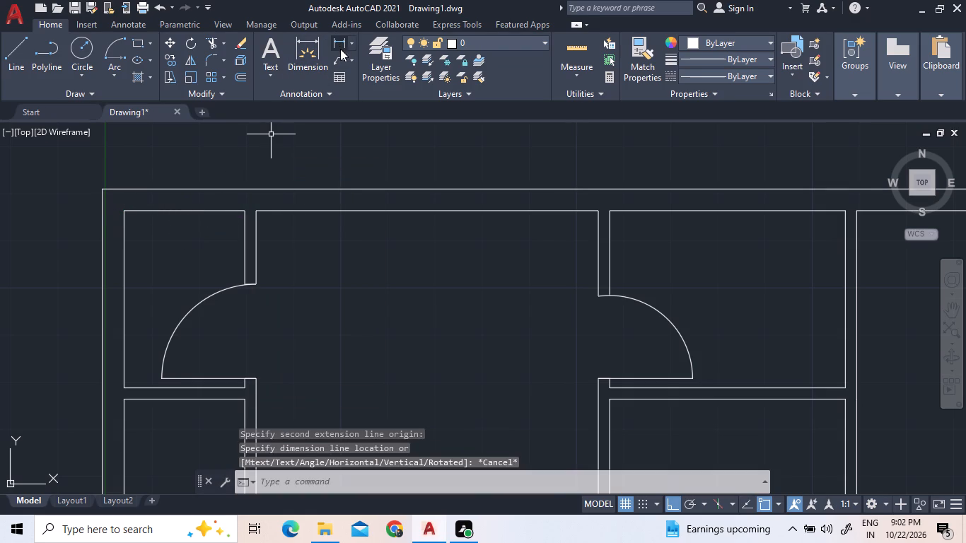
left_click(126, 211)
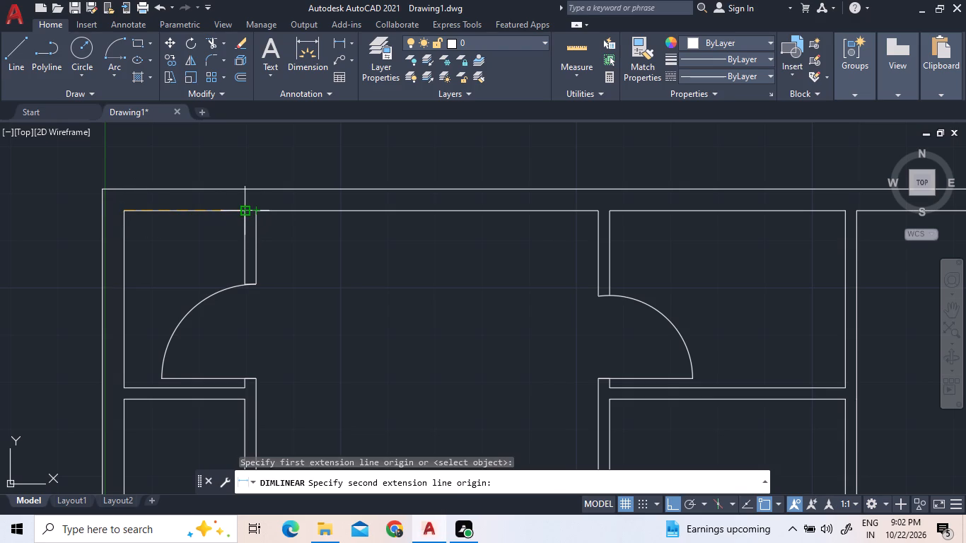
left_click(242, 208)
right_click(254, 151)
right_click(254, 151)
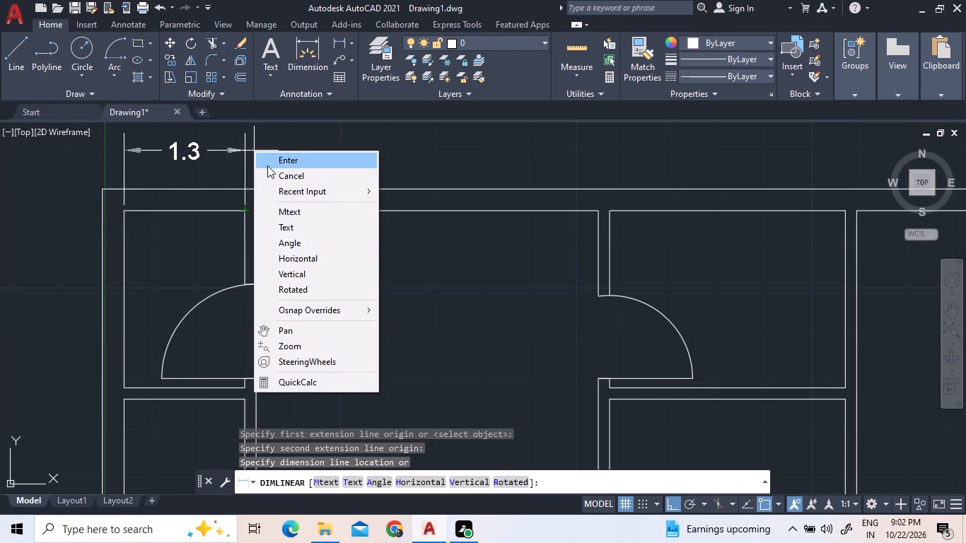
left_click(274, 156)
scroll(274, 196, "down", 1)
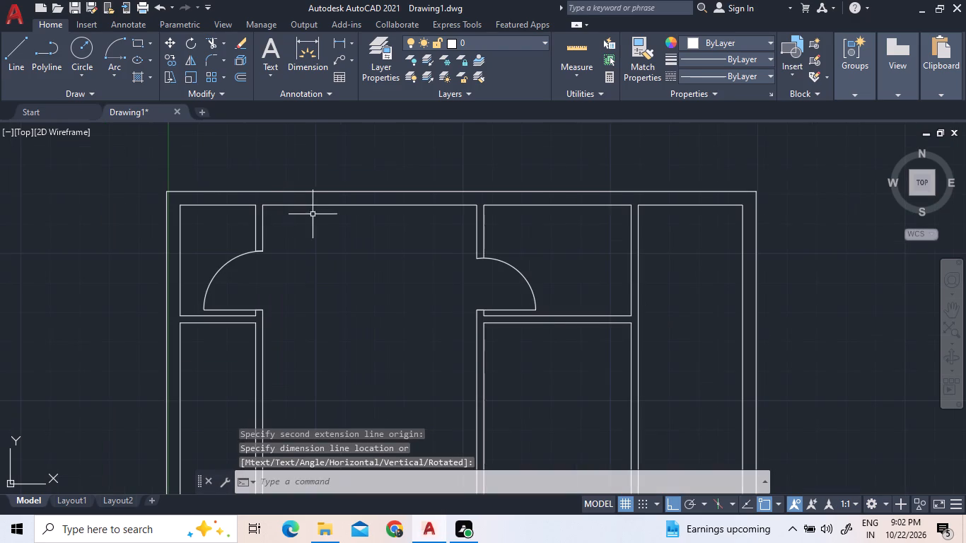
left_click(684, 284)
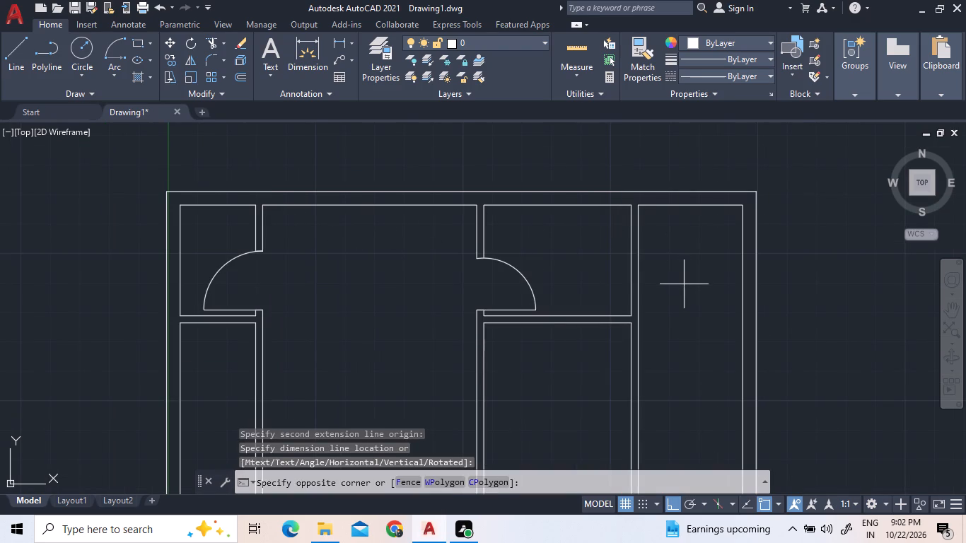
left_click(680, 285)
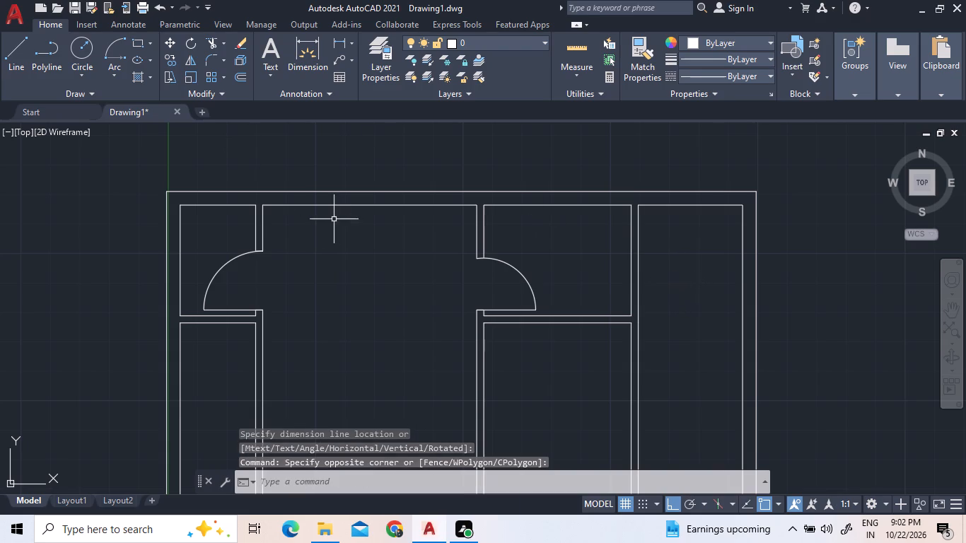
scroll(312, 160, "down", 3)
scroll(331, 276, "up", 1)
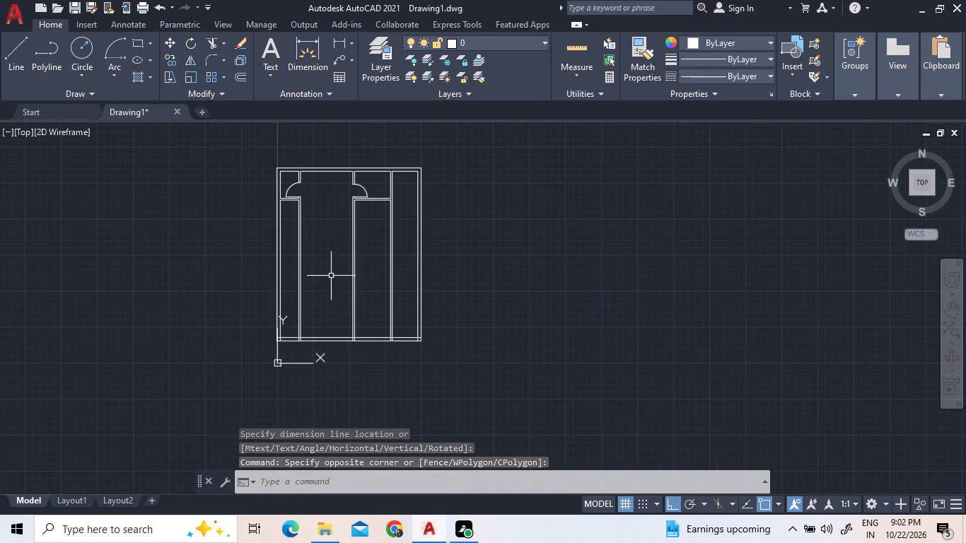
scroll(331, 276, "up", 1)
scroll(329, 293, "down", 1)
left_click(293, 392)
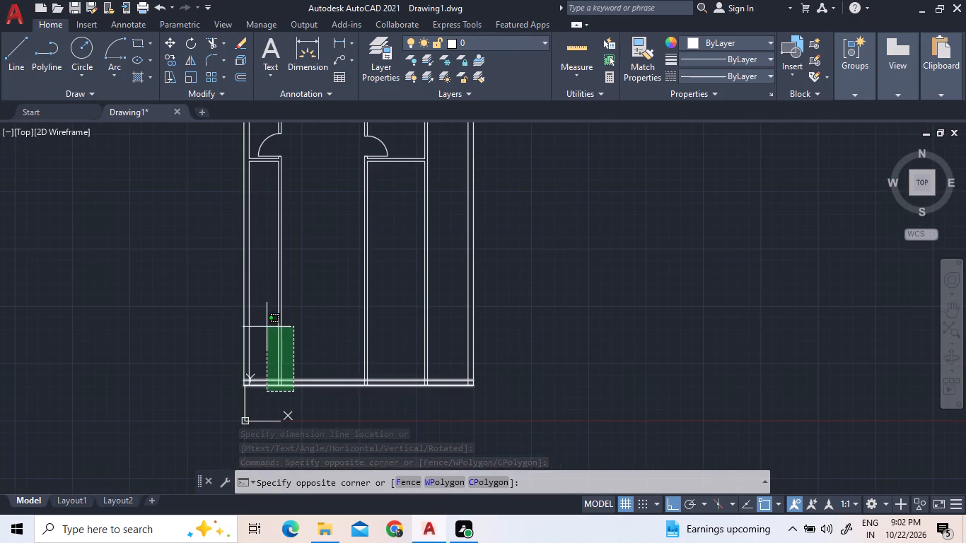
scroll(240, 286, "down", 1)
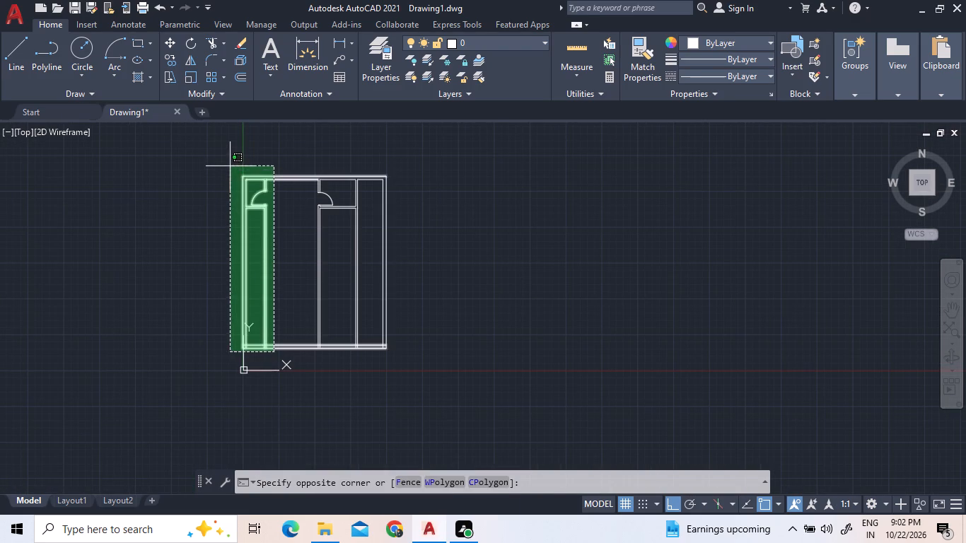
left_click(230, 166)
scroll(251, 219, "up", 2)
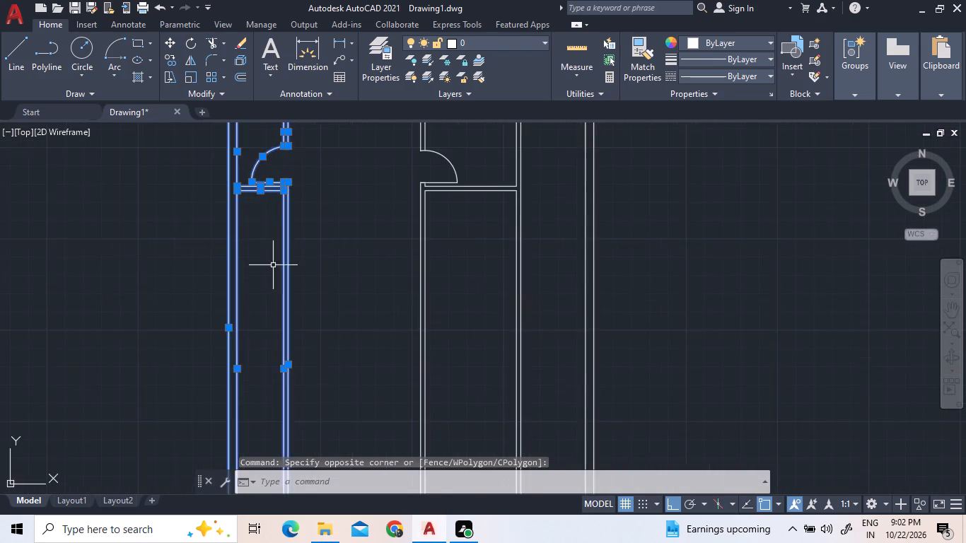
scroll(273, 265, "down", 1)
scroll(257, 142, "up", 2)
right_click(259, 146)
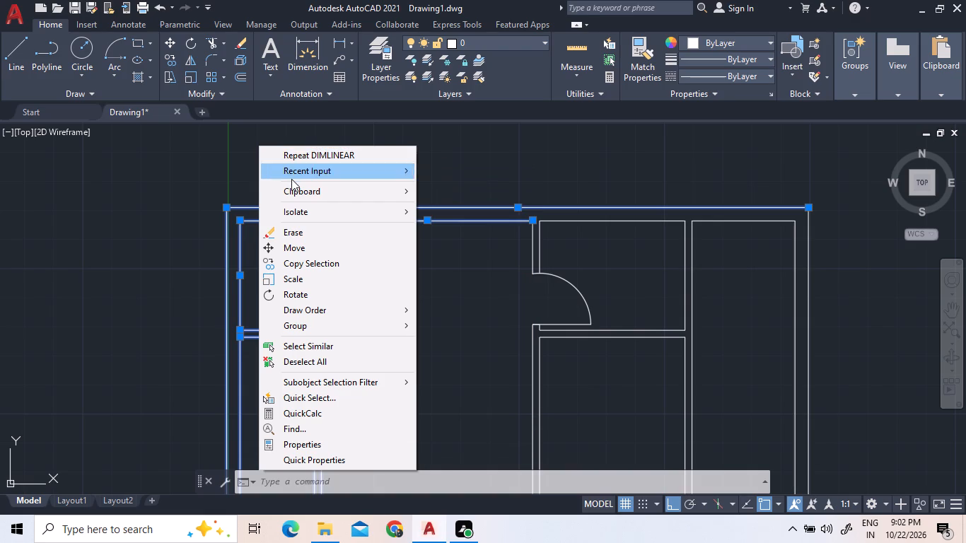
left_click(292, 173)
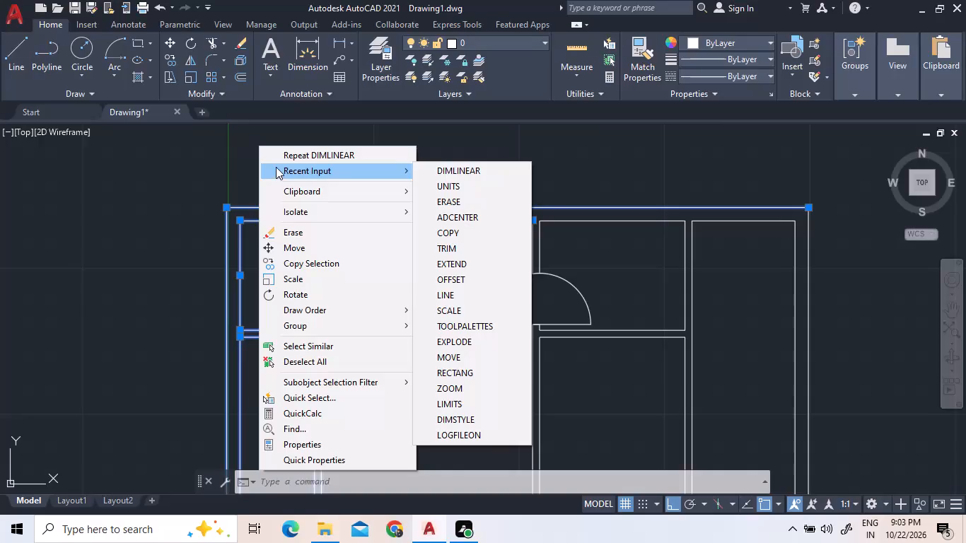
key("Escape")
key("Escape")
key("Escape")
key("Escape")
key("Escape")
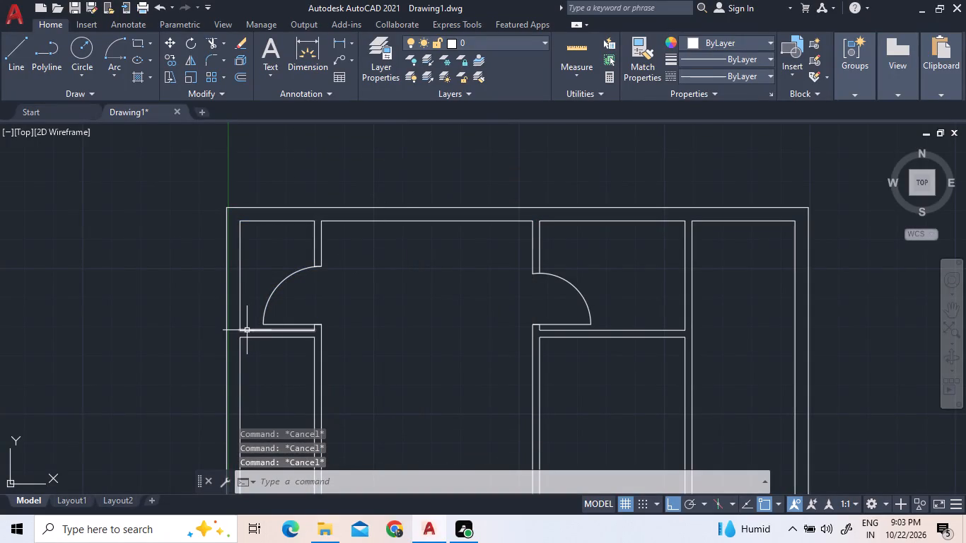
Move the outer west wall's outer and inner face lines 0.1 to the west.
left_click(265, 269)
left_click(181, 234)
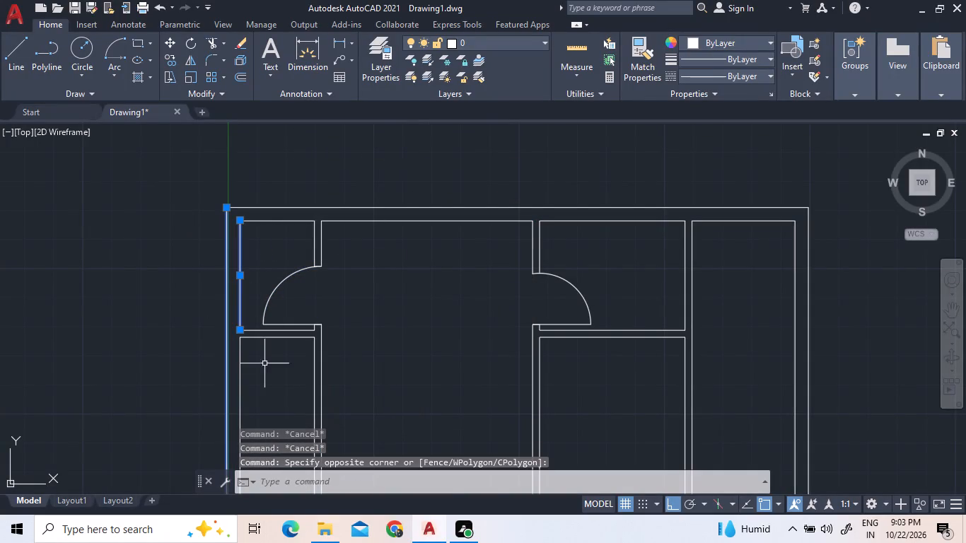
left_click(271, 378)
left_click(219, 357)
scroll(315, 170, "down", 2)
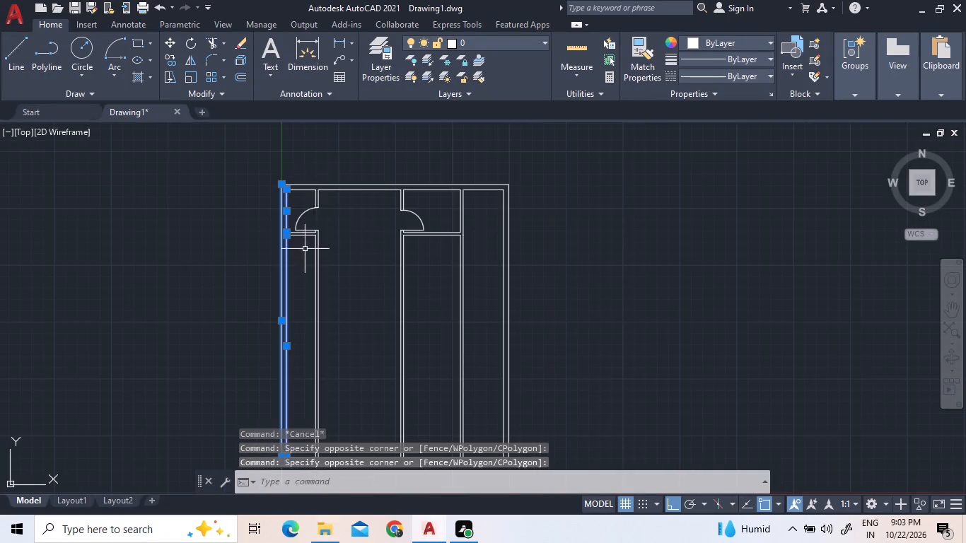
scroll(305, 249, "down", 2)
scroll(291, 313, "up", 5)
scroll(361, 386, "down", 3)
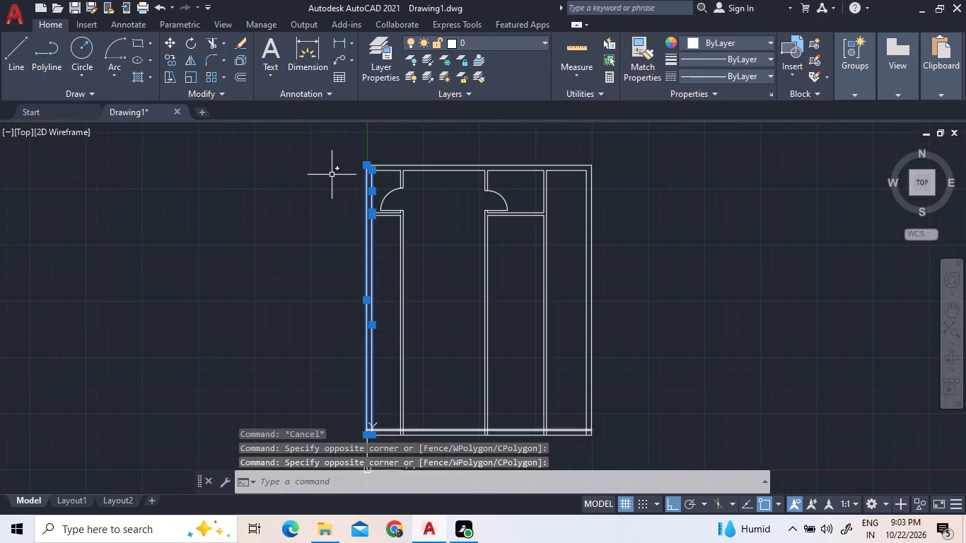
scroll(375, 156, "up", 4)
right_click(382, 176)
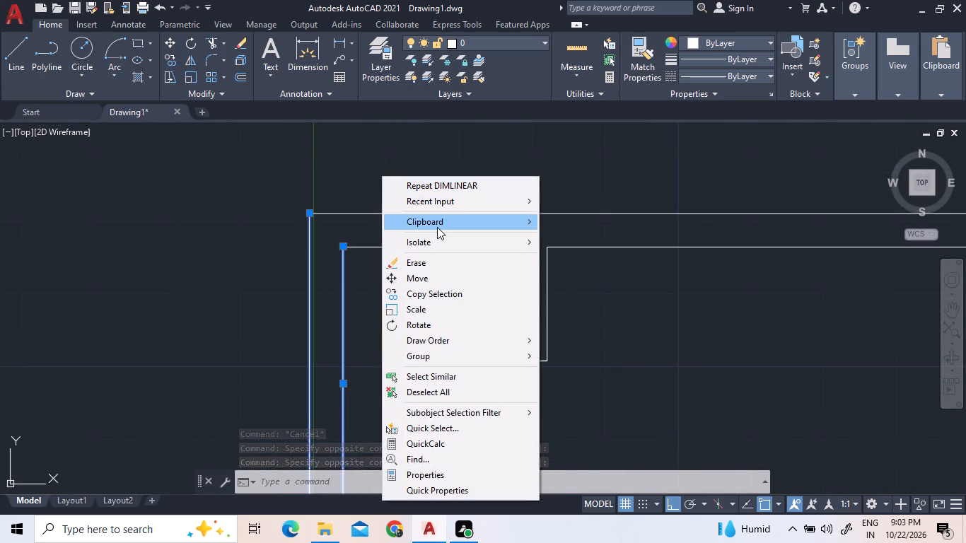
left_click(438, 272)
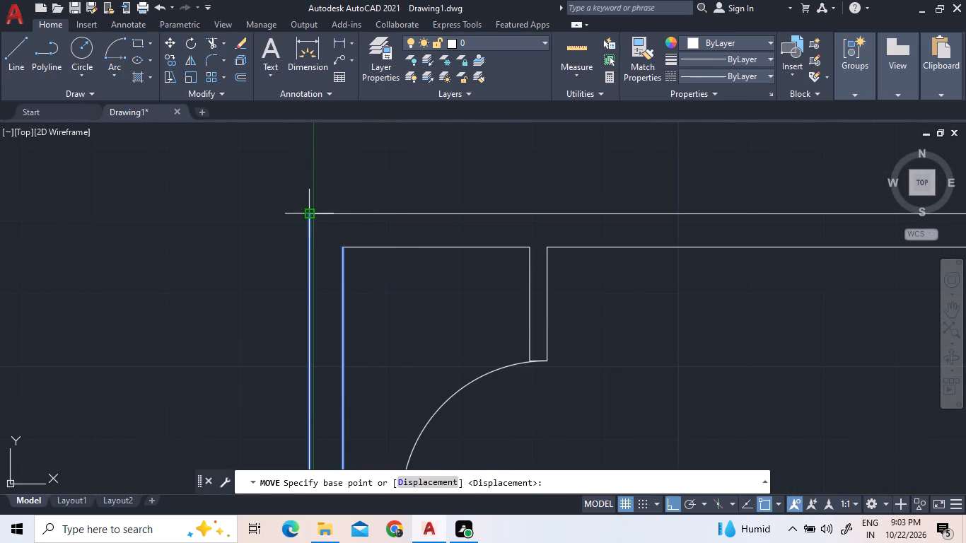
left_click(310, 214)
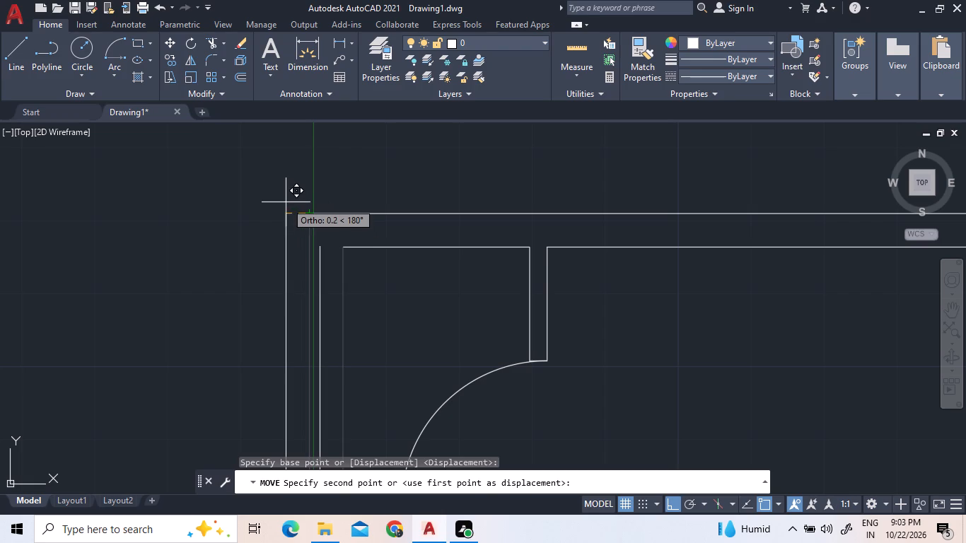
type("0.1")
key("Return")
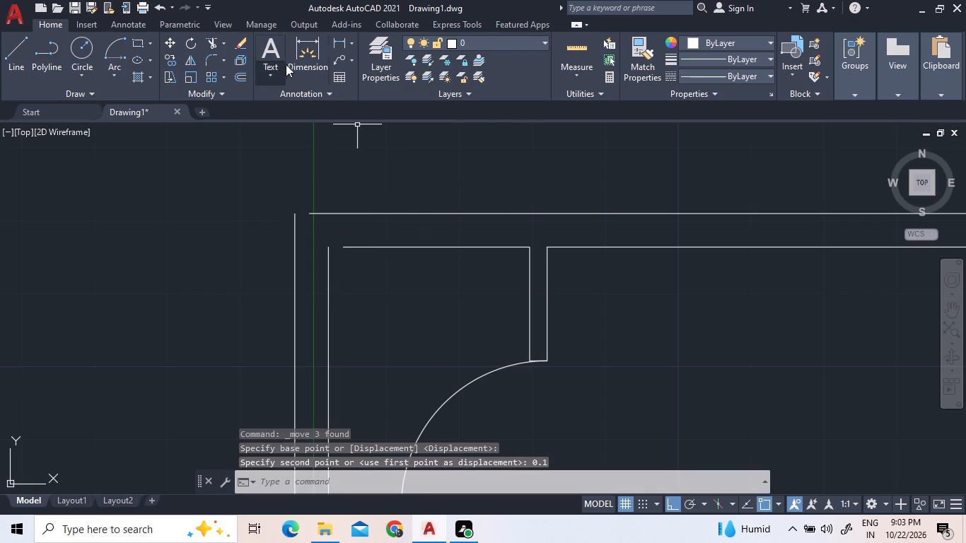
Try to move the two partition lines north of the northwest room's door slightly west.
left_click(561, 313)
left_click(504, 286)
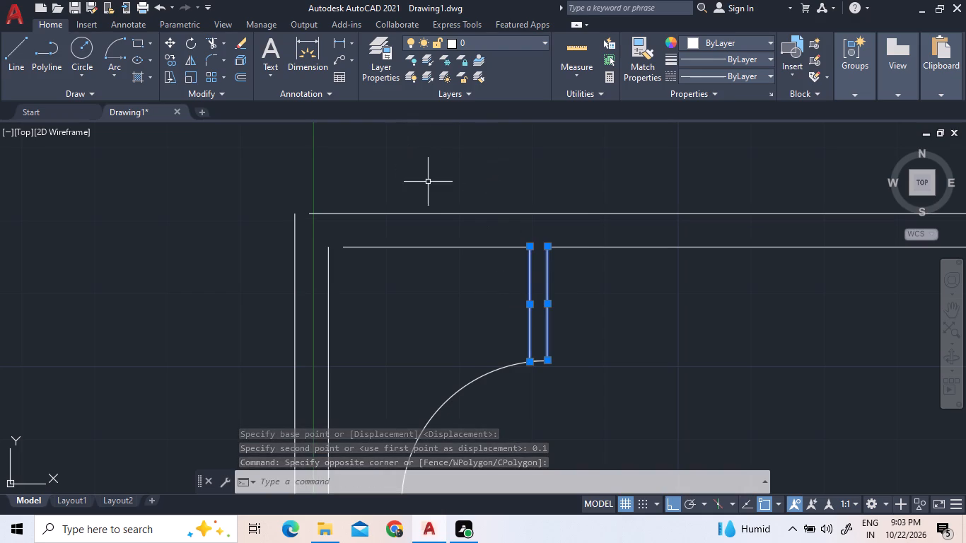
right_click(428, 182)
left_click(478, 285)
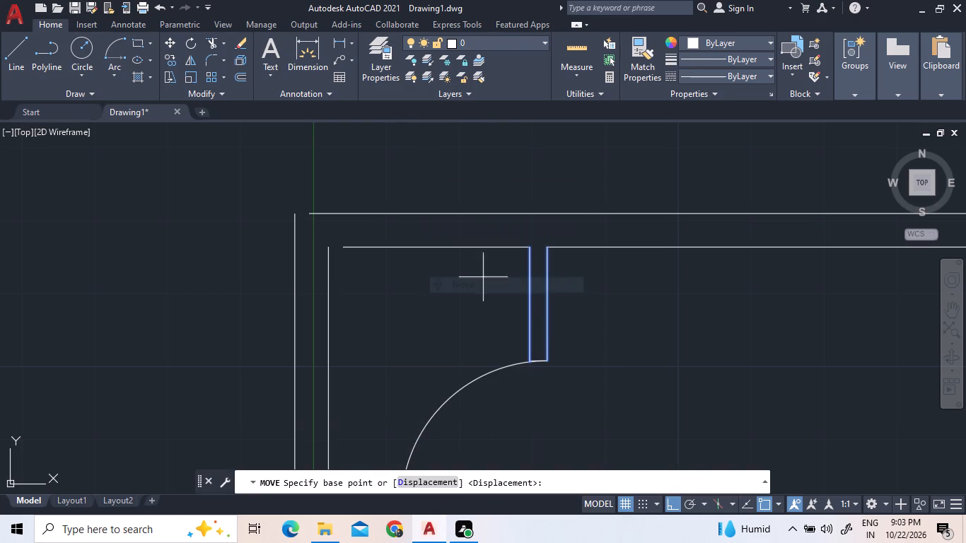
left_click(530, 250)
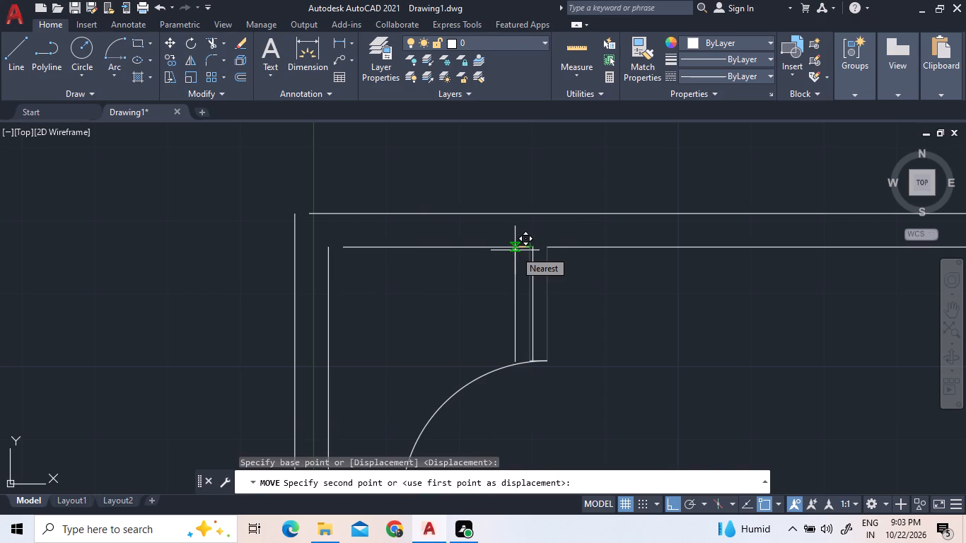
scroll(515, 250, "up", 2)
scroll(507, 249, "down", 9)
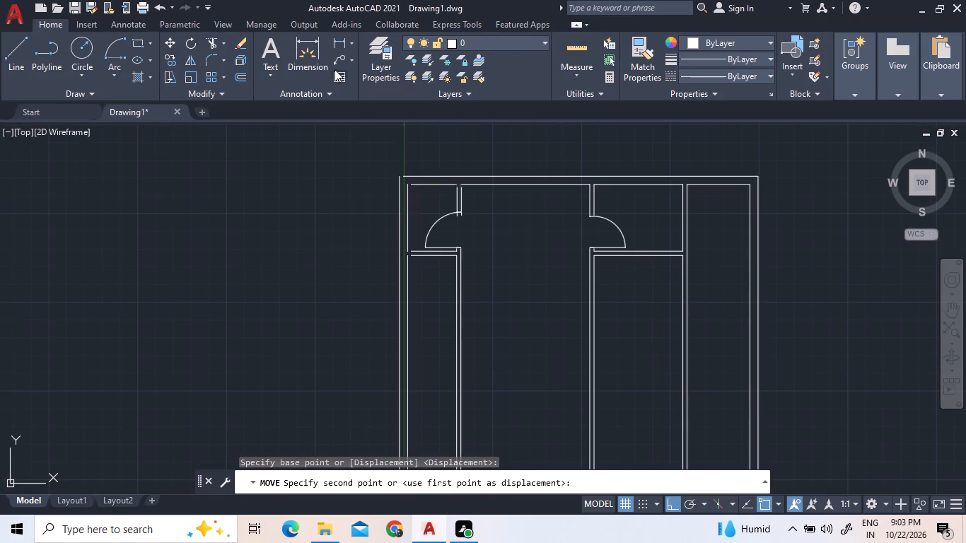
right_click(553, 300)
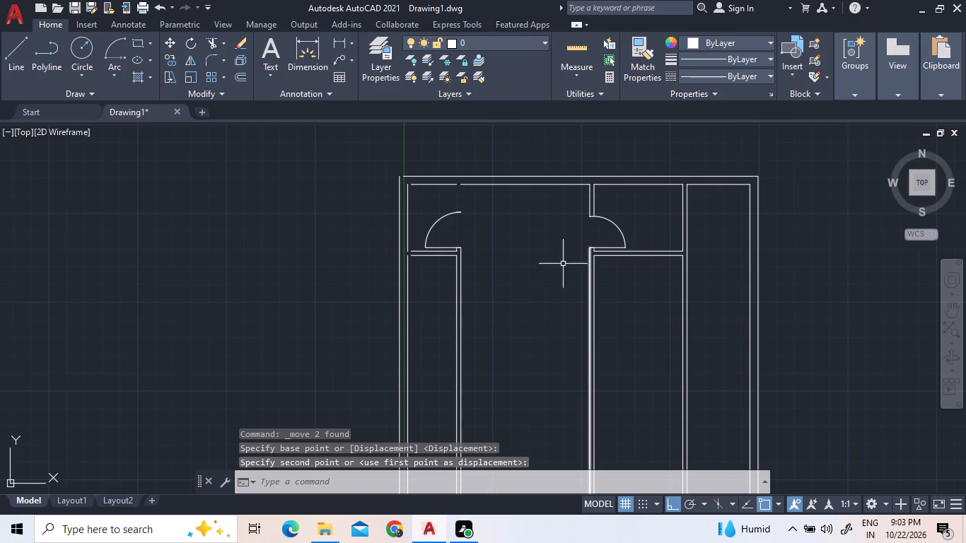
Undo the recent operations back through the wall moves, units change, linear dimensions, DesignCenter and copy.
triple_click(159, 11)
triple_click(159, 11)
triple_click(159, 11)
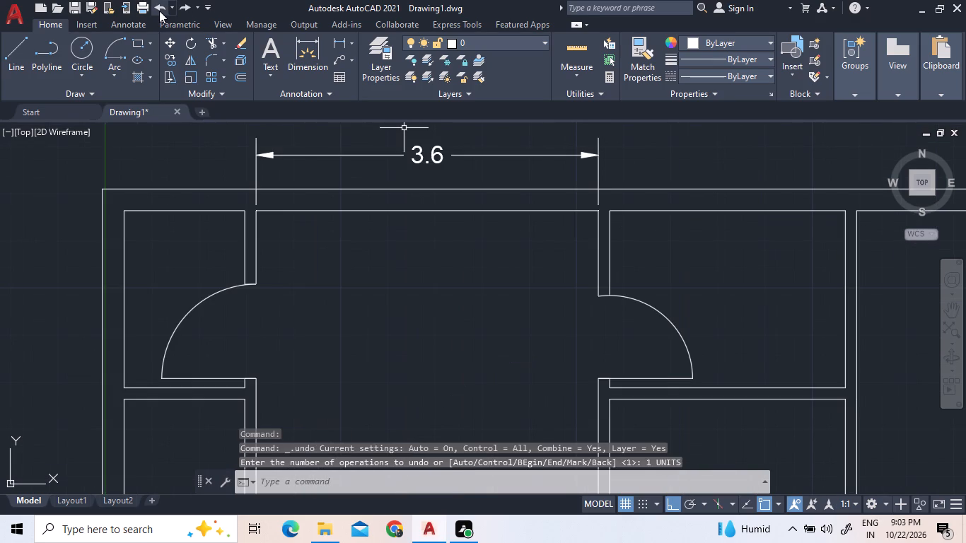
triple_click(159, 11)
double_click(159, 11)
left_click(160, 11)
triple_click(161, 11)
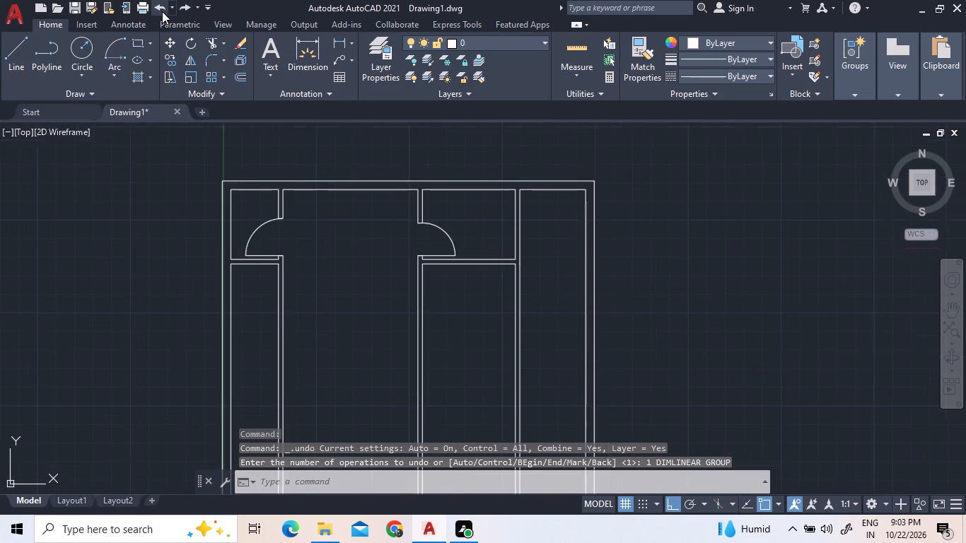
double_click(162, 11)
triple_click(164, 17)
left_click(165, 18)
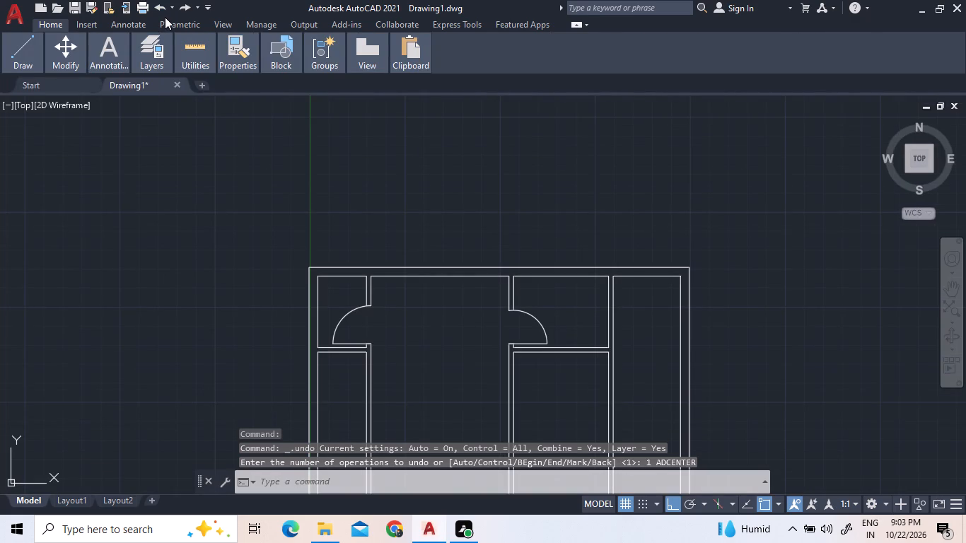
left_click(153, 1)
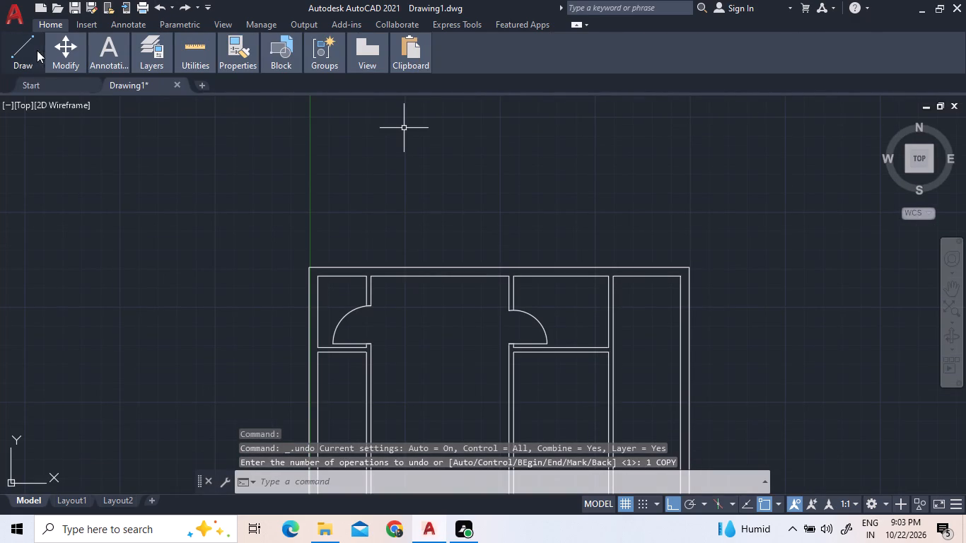
Restore the ribbon to its full display.
double_click(47, 28)
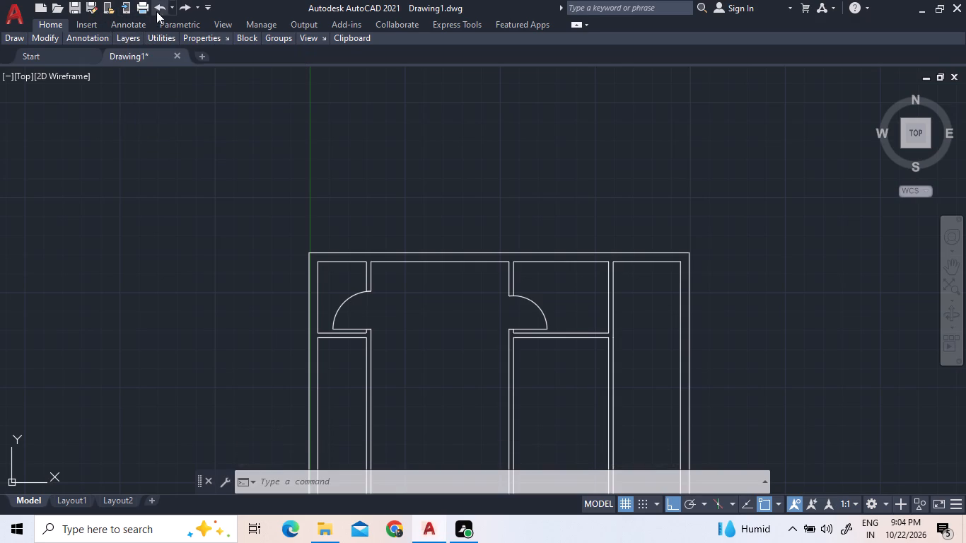
triple_click(50, 20)
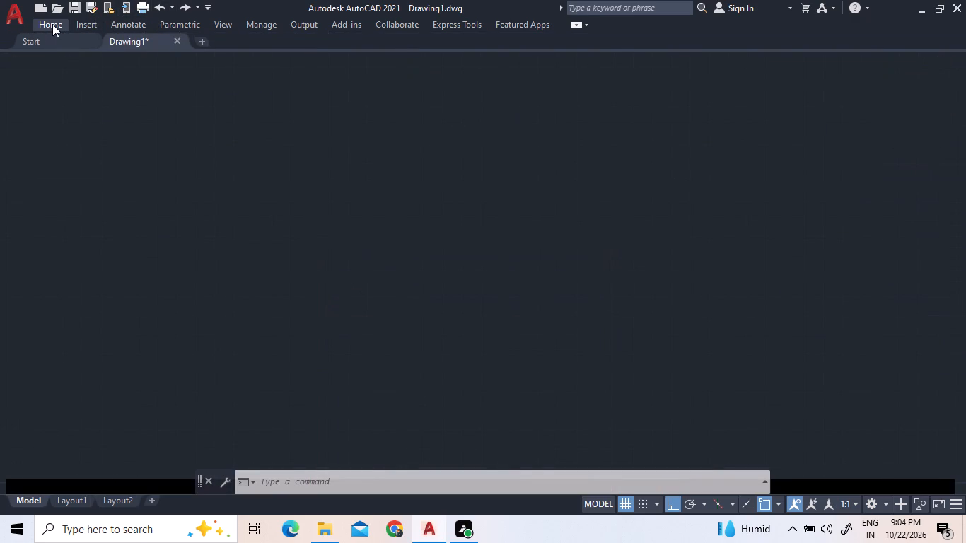
triple_click(52, 24)
left_click(53, 25)
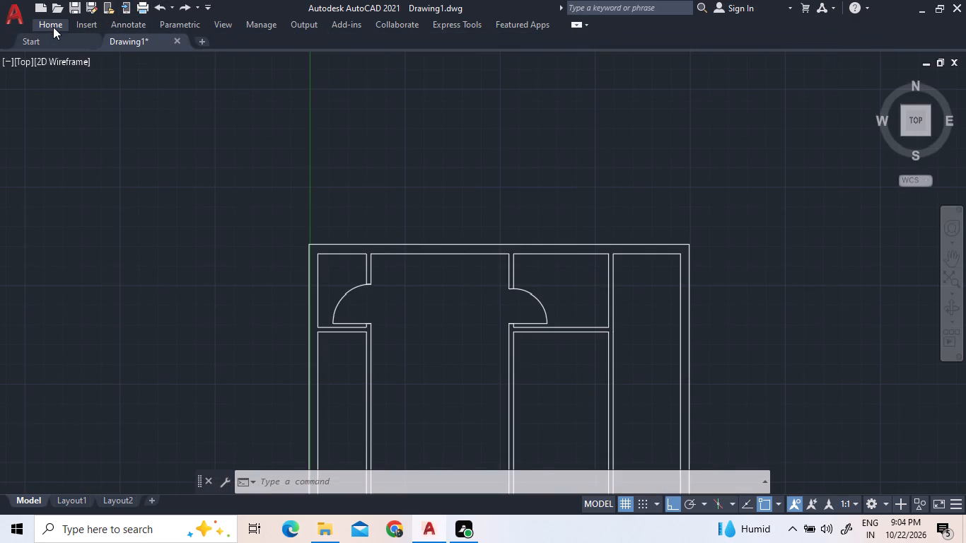
left_click(53, 27)
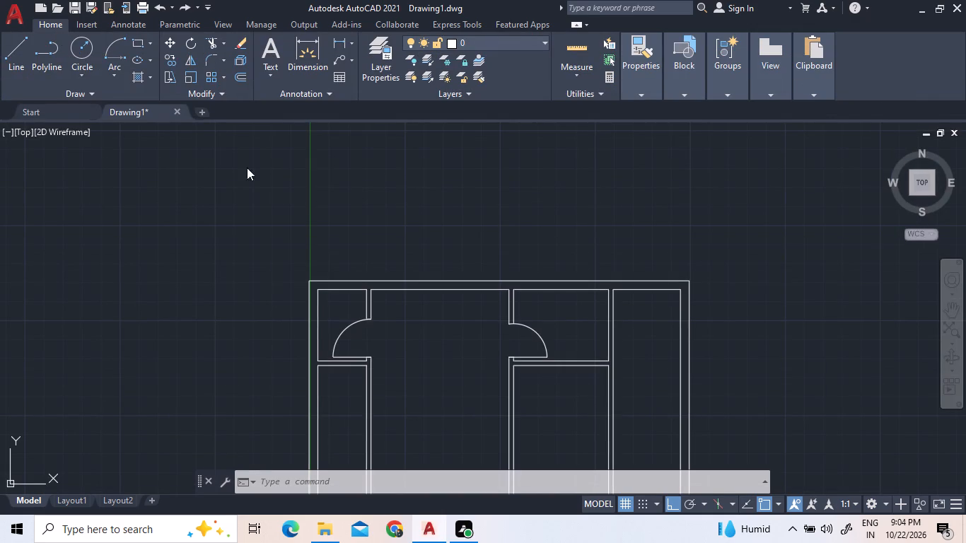
Erase the entire floor plan to start again from an empty drawing.
scroll(379, 290, "down", 8)
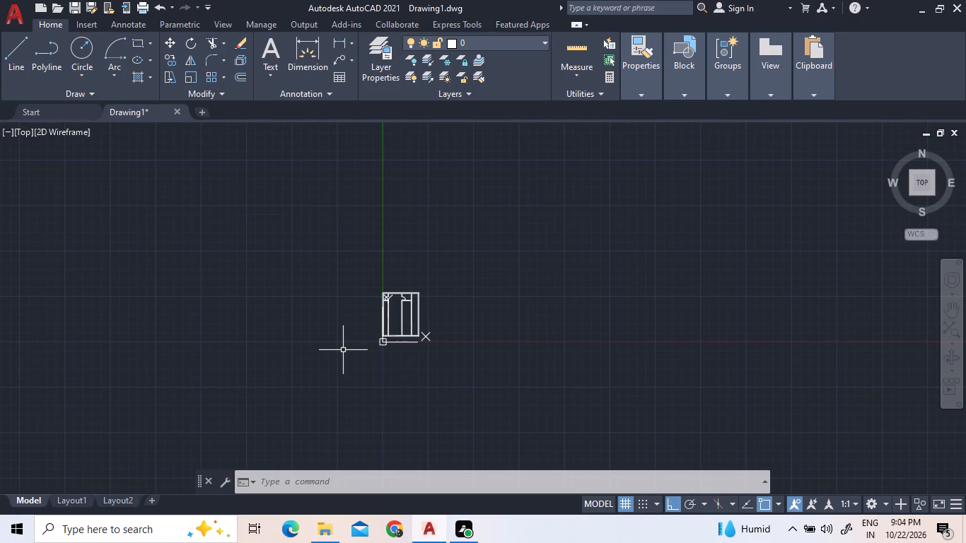
left_click_drag(476, 378, 461, 378)
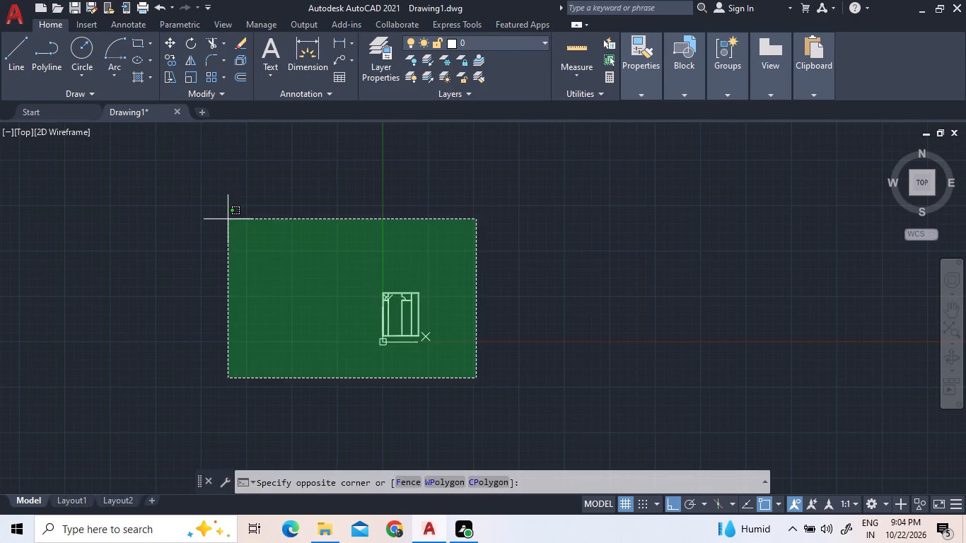
left_click_drag(226, 225, 228, 231)
key("Delete")
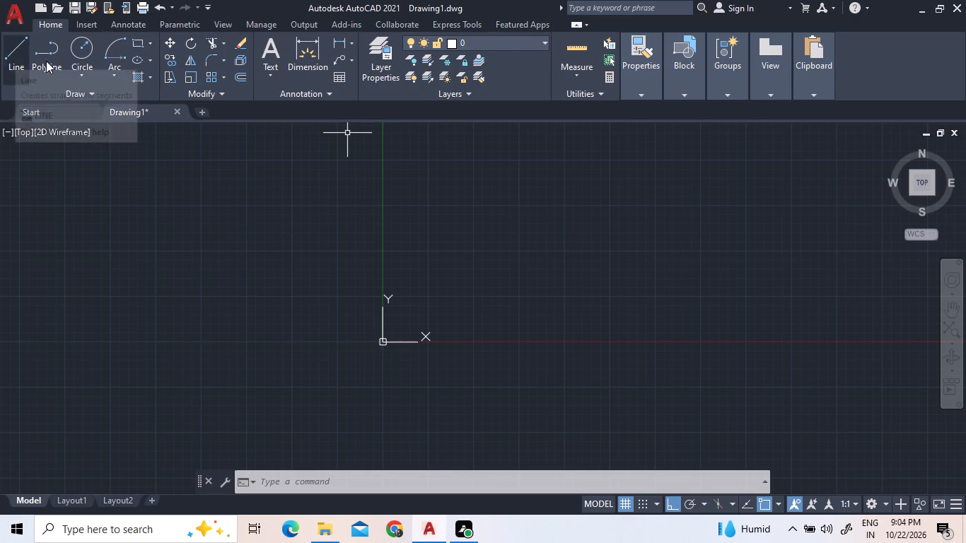
Draw a rectangle 10 long and 12 wide northeast of the origin for the building outline.
left_click(135, 44)
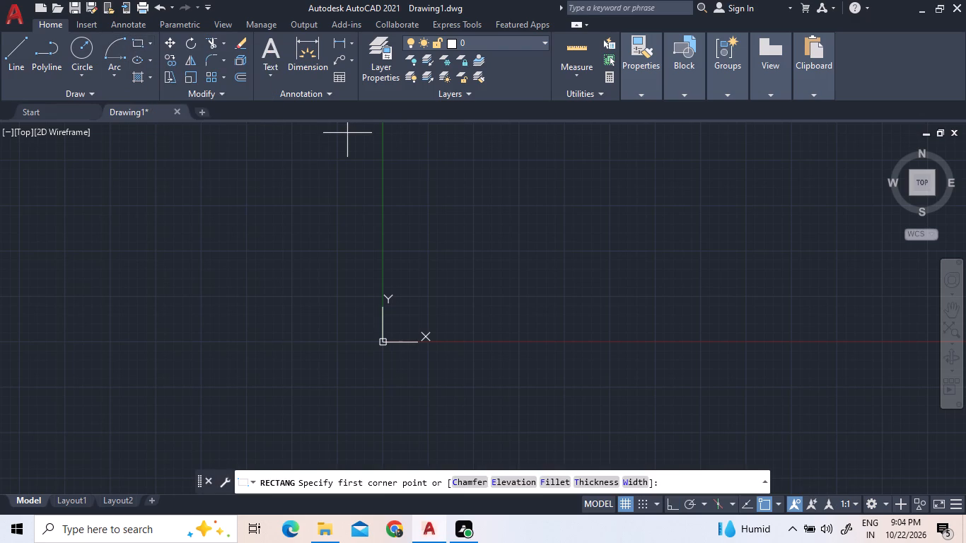
left_click(407, 187)
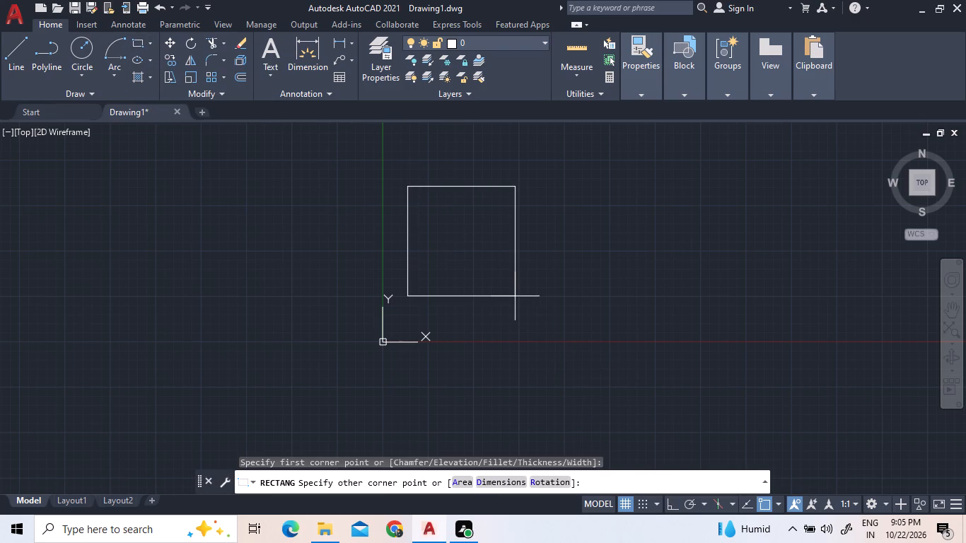
type("d")
key("space")
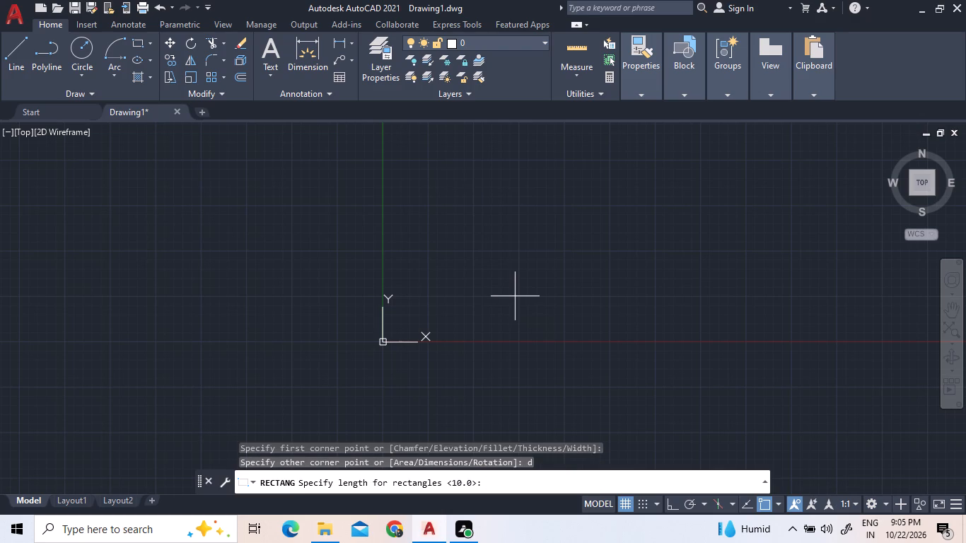
key("Return")
key("Return")
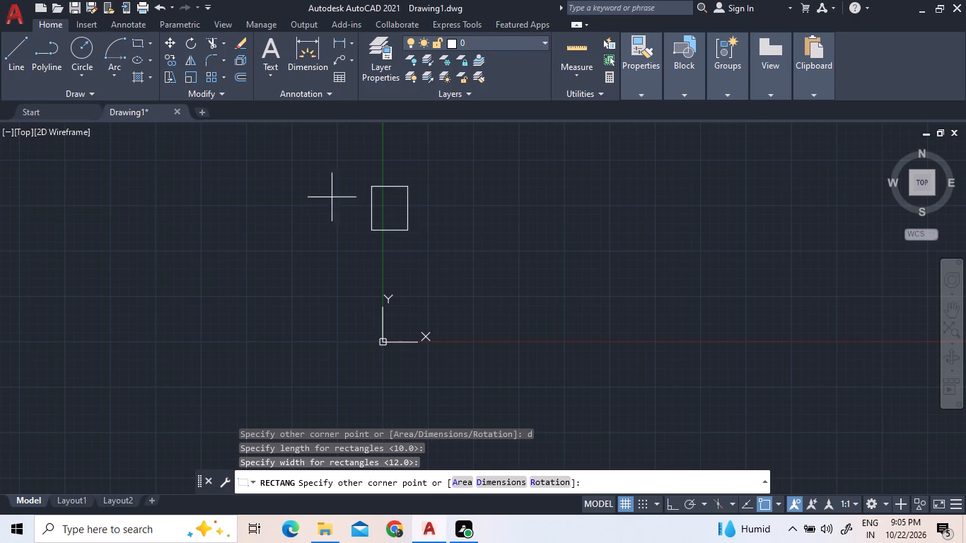
left_click(482, 252)
Offset the 10 by 12 building outline inward by 0.225 to form the outer wall thickness.
scroll(446, 177, "up", 2)
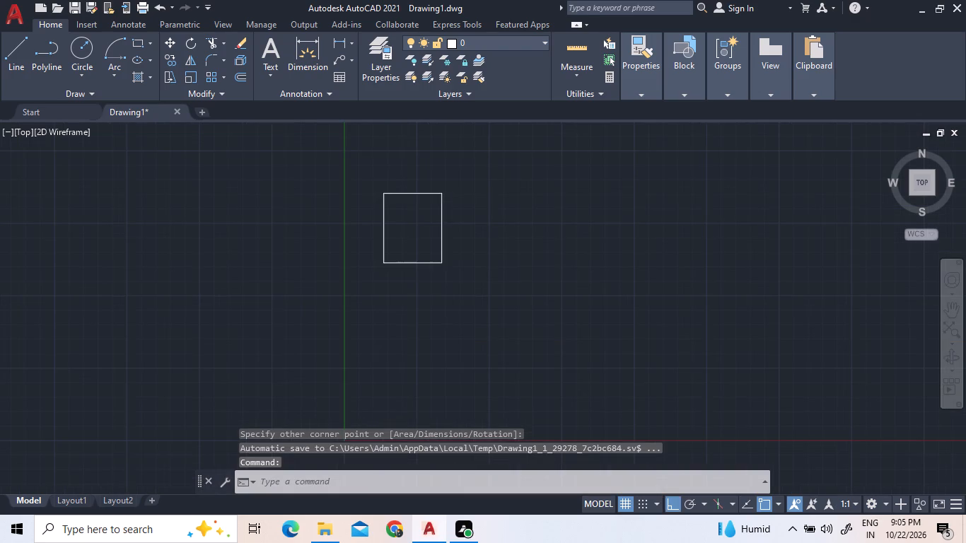
type("o")
key("space")
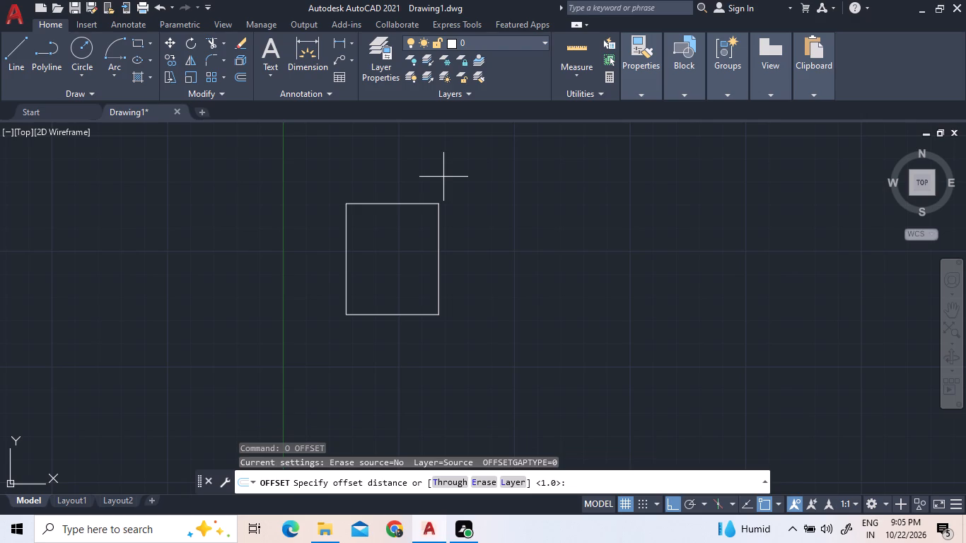
type("0.")
key("2")
type("25")
key("Return")
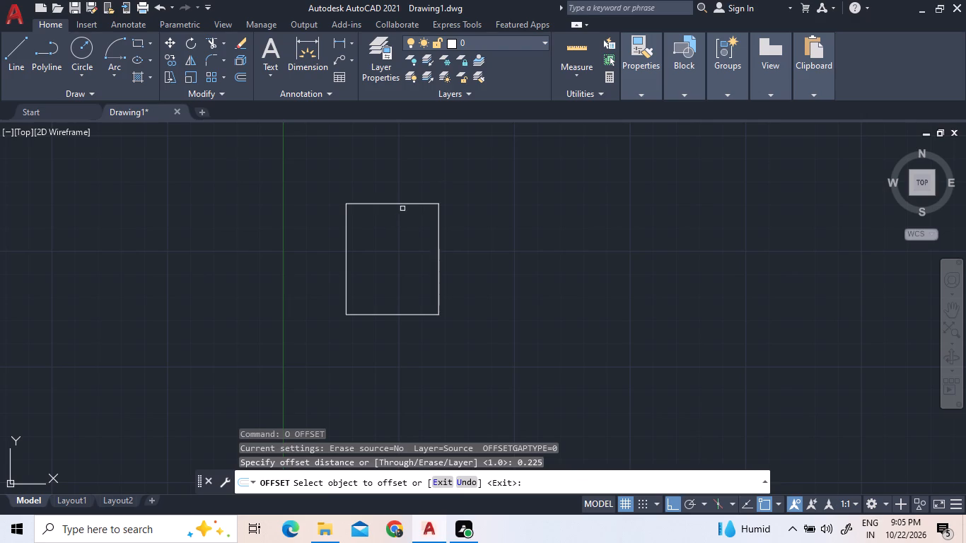
left_click(405, 203)
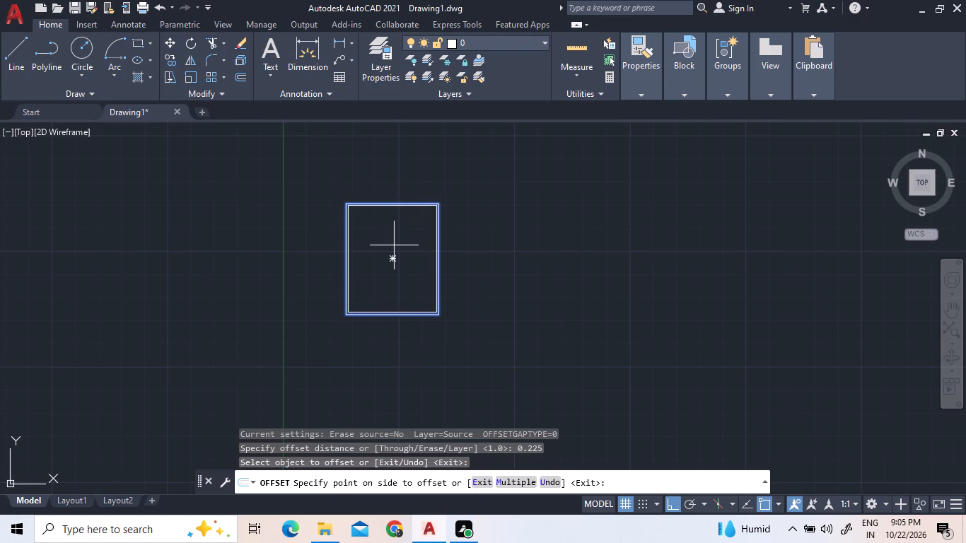
scroll(394, 245, "up", 2)
left_click(394, 245)
right_click(388, 234)
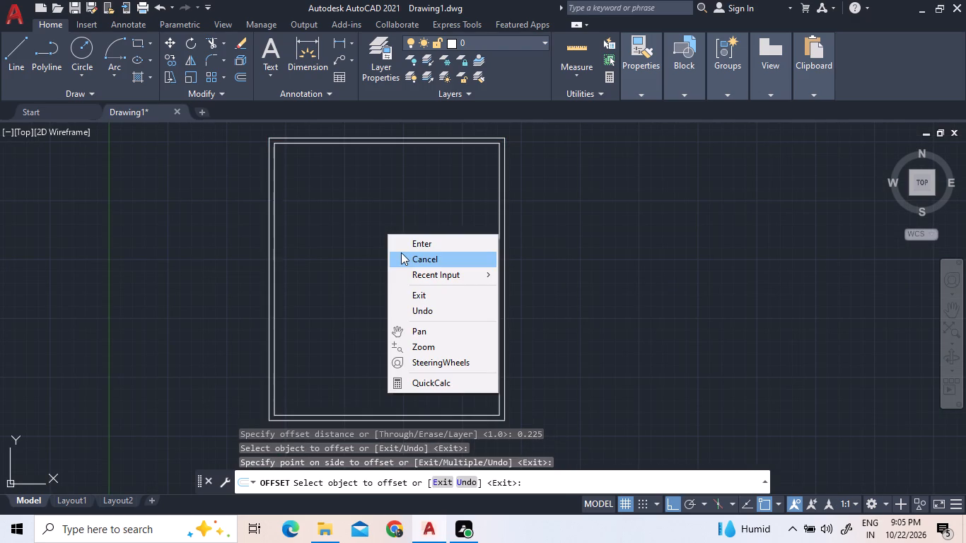
left_click(405, 247)
Explode both the outer and inner wall rectangles into separate lines.
left_click(405, 254)
left_click(149, 157)
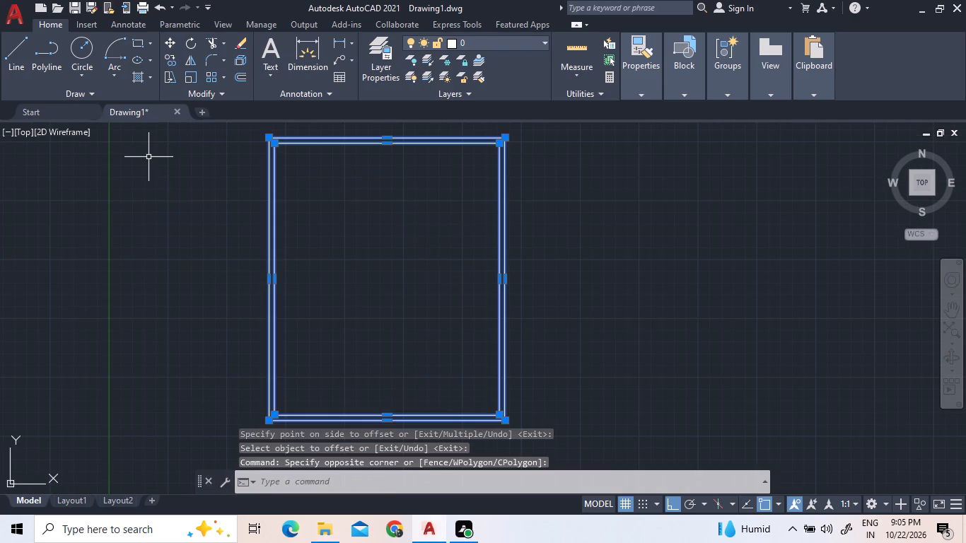
key("x")
key("space")
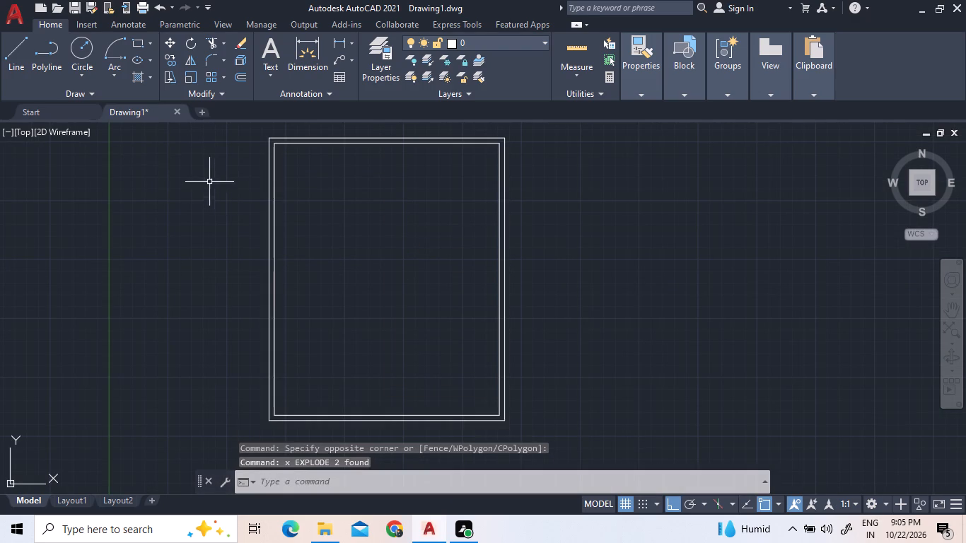
Offset the north wall's outer line 2.0 into the building for a horizontal partition.
left_click(241, 79)
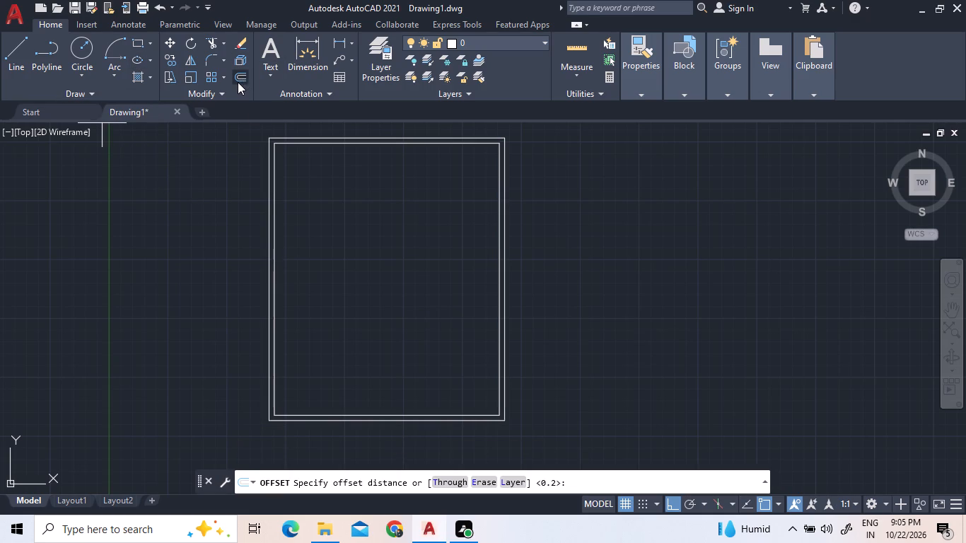
key("2")
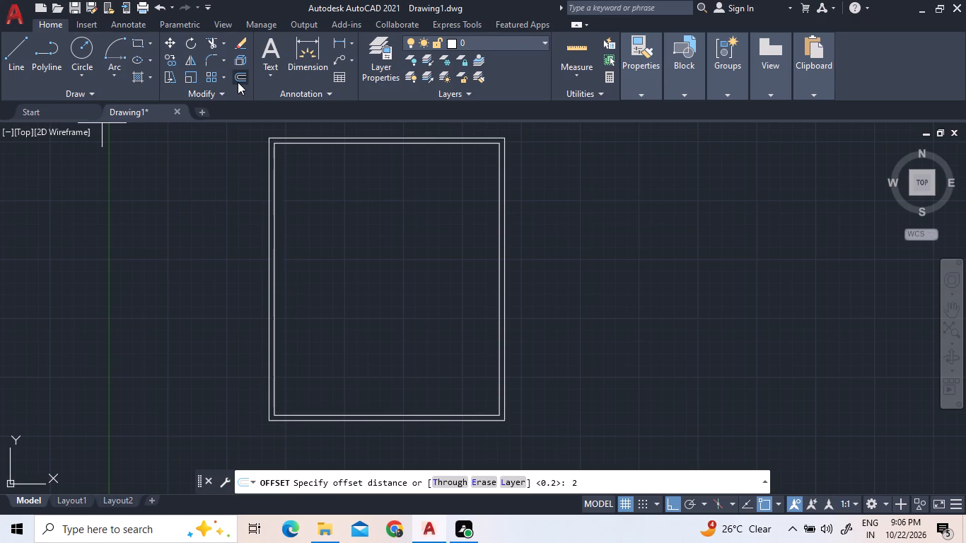
type(".0")
key("Return")
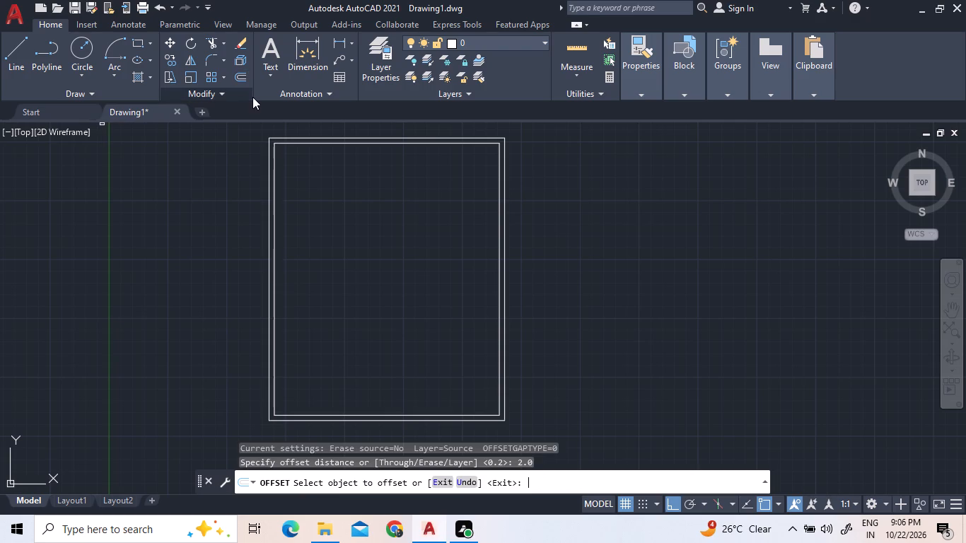
left_click(296, 136)
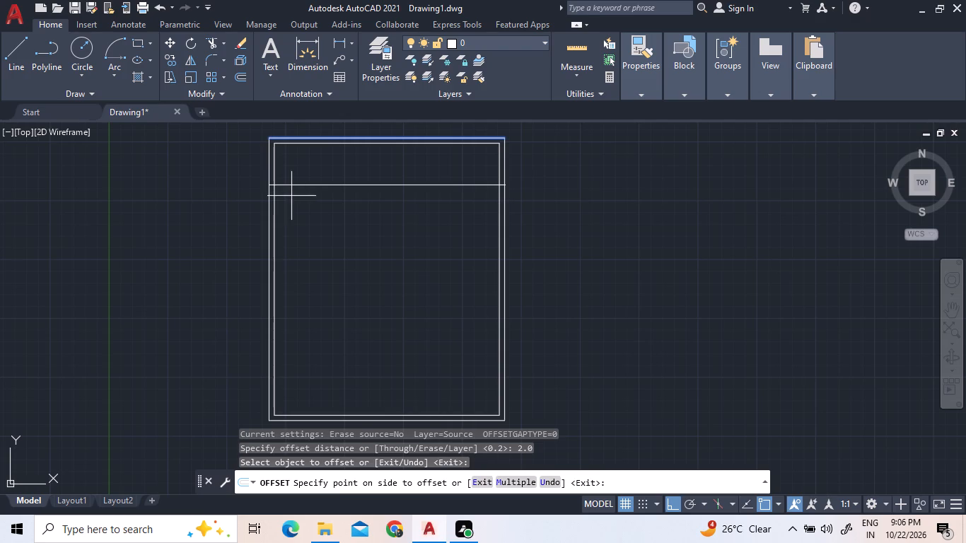
left_click(291, 196)
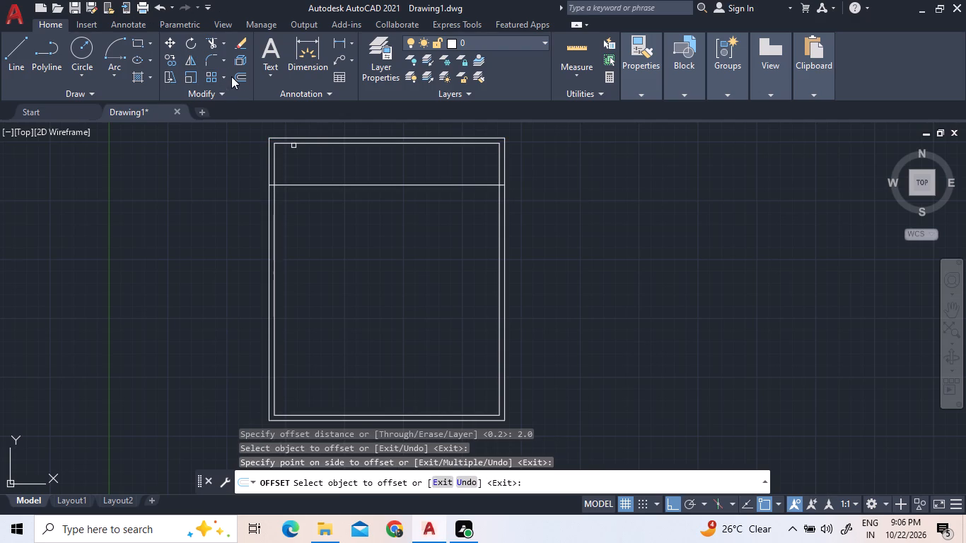
Offset the horizontal partition line 0.12 toward the north wall to give the partition its thickness.
left_click(237, 77)
type("0.11")
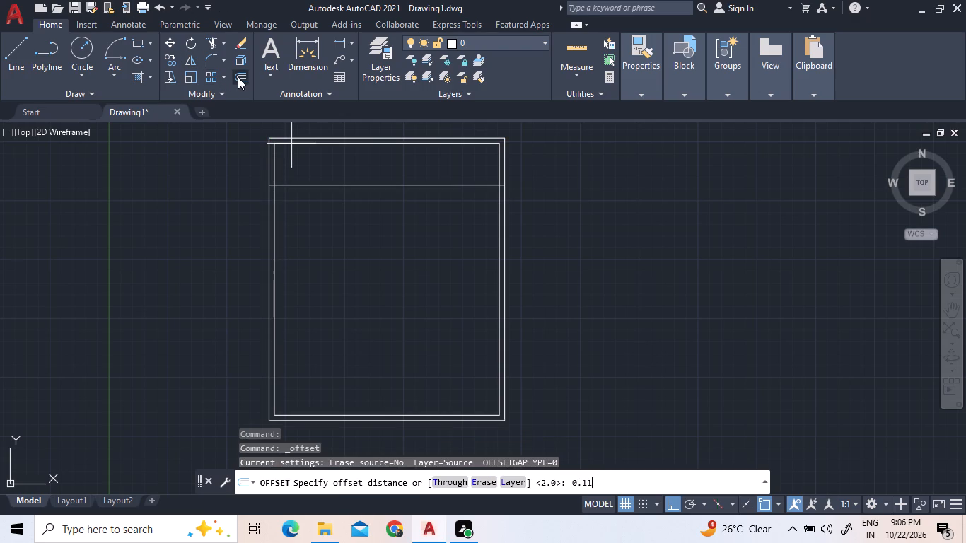
key("BackSpace")
key("2")
key("Return")
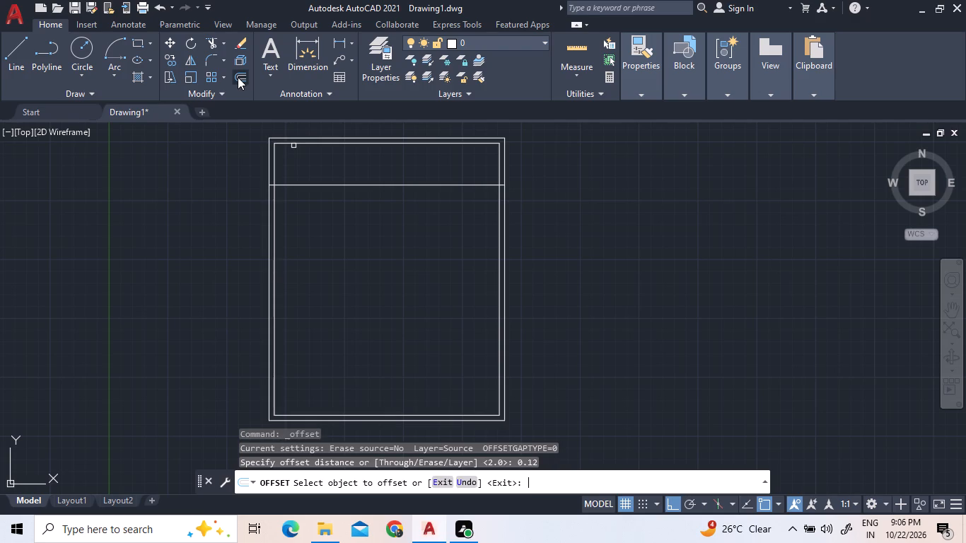
left_click(315, 185)
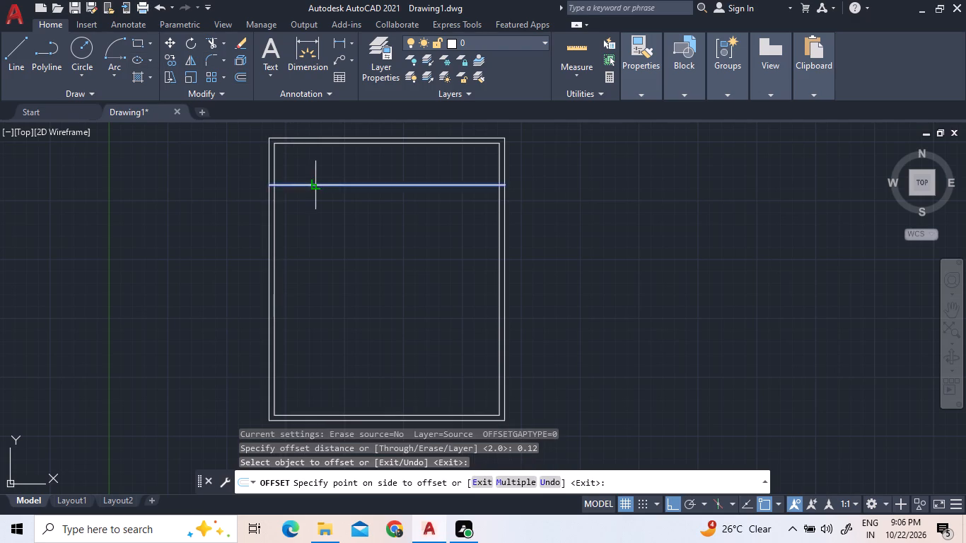
left_click(318, 170)
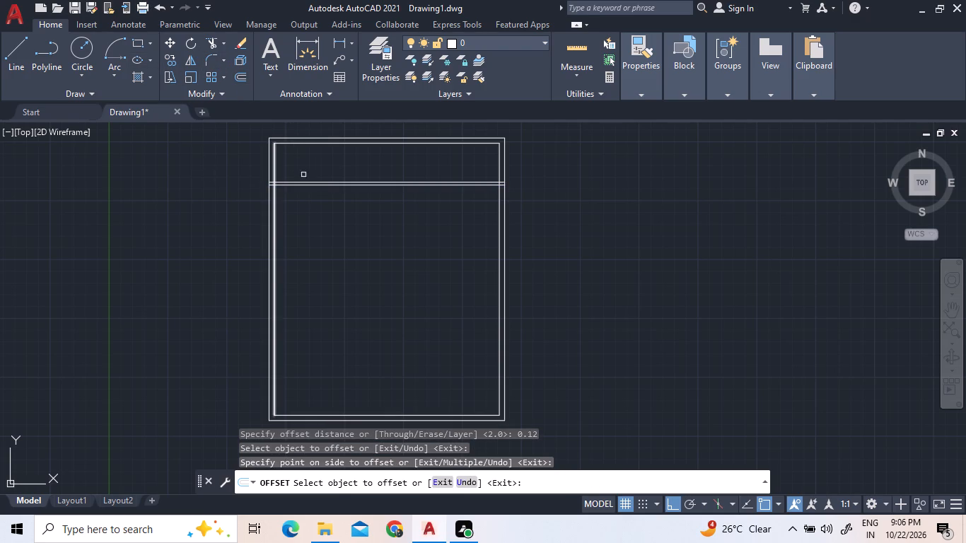
Trim the horizontal partition's junction with the west wall, removing the line ends inside the wall and the inner wall segment between them.
scroll(345, 175, "down", 1)
middle_click_drag(345, 182, 328, 243)
scroll(323, 223, "up", 3)
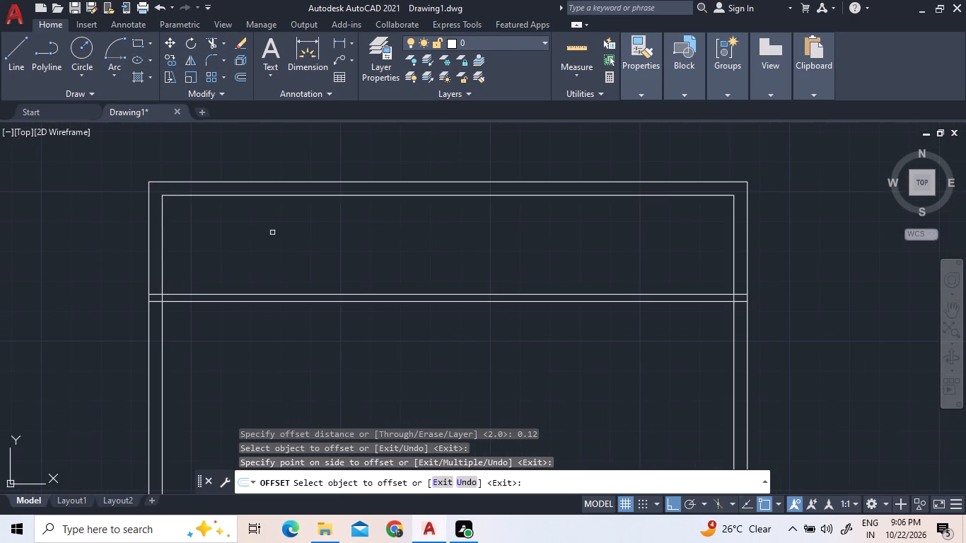
left_click(216, 40)
left_click(155, 300)
left_click(155, 297)
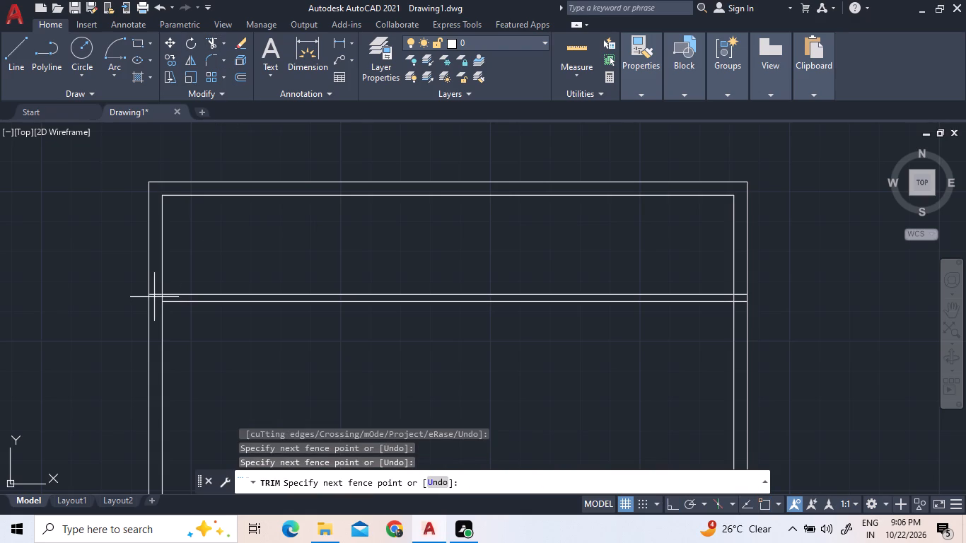
left_click(157, 288)
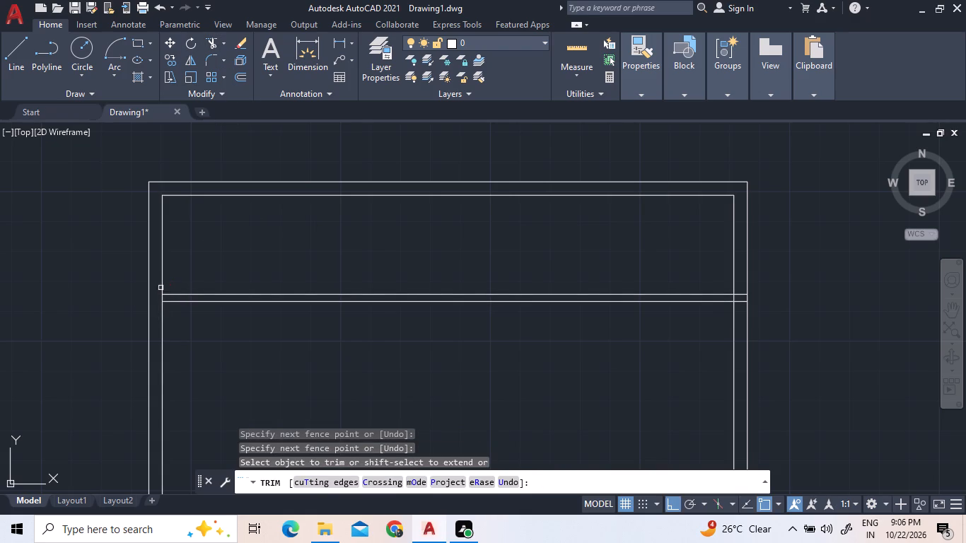
left_click(161, 296)
right_click(233, 190)
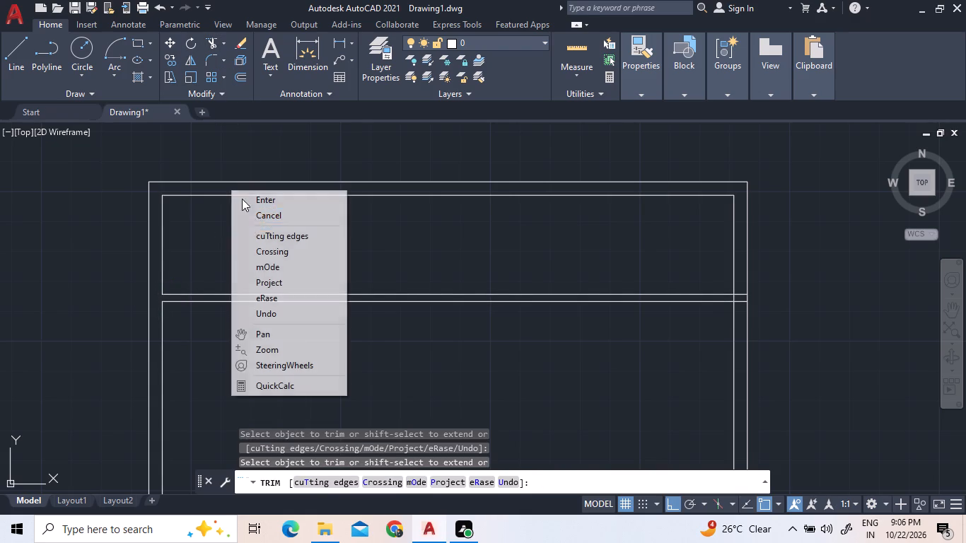
left_click(257, 218)
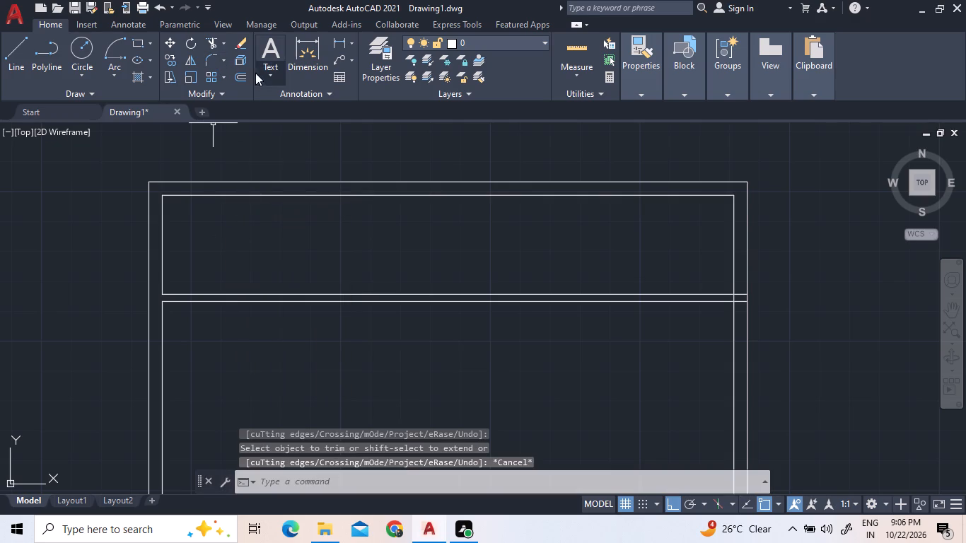
Offset the west wall's outer line 1.40 into the building for a vertical partition.
left_click(238, 76)
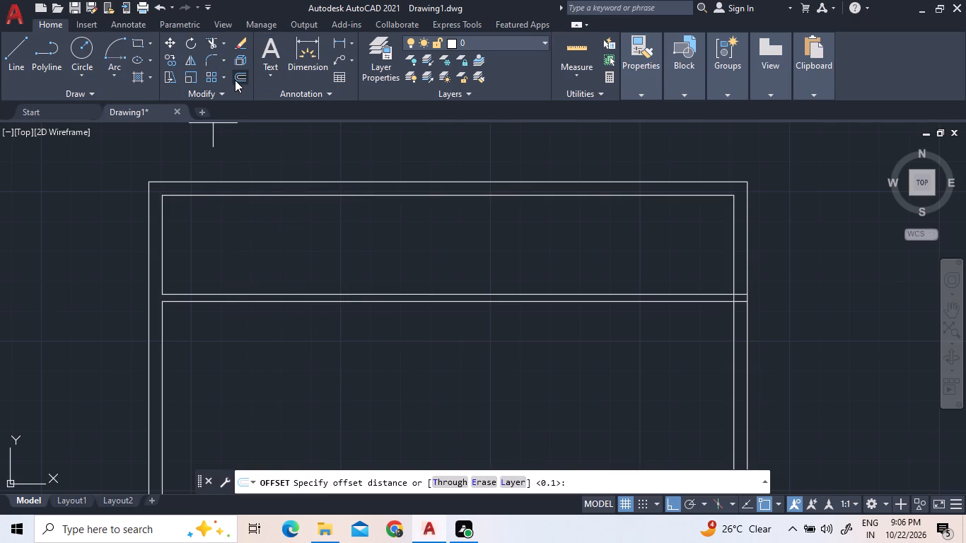
type("1.40")
key("Return")
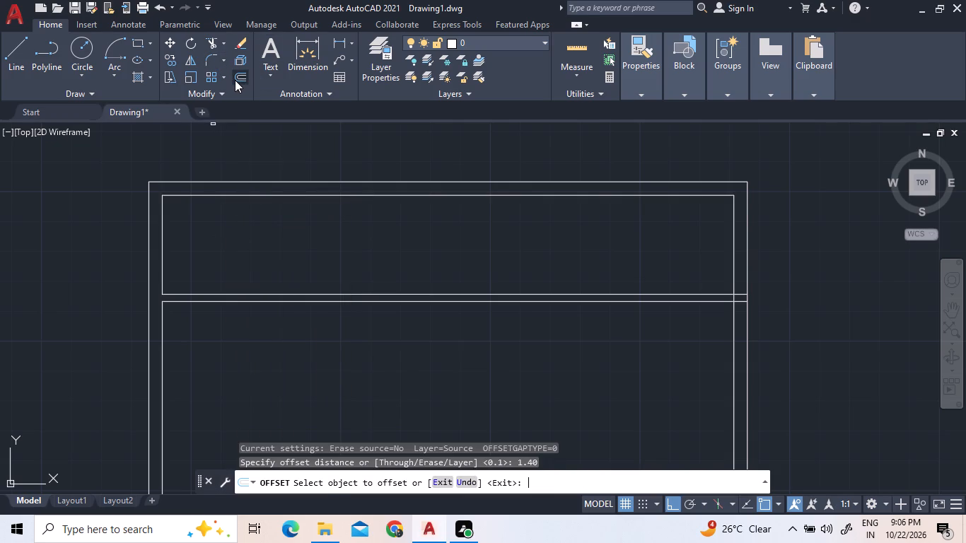
left_click(149, 235)
left_click(287, 255)
right_click(287, 250)
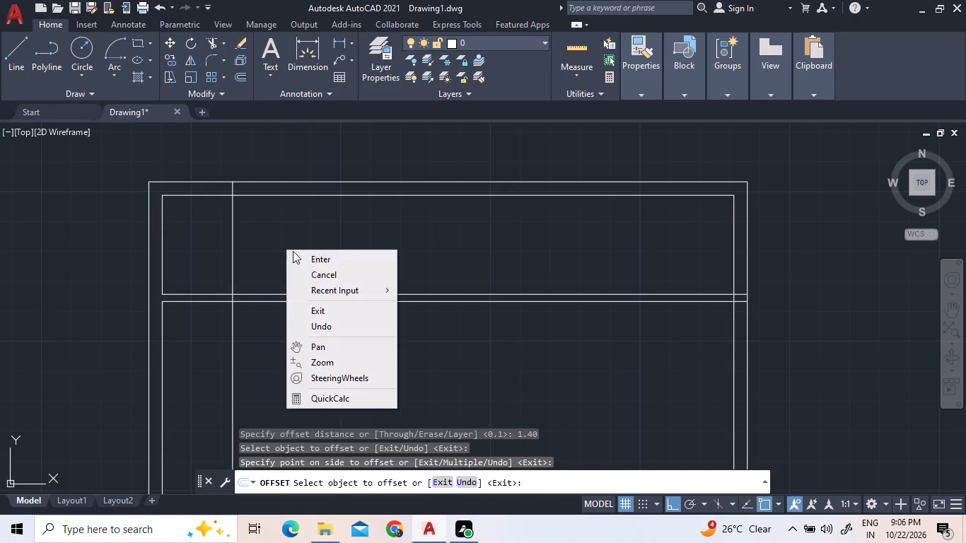
left_click(308, 262)
Offset the vertical partition line 0.12 toward the west wall to give the partition its thickness.
double_click(244, 73)
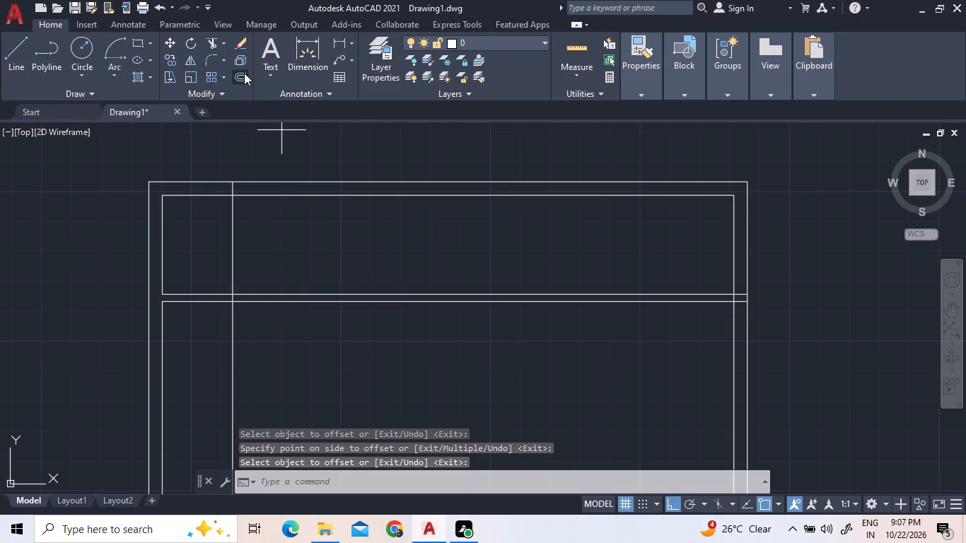
type("0.12")
key("Return")
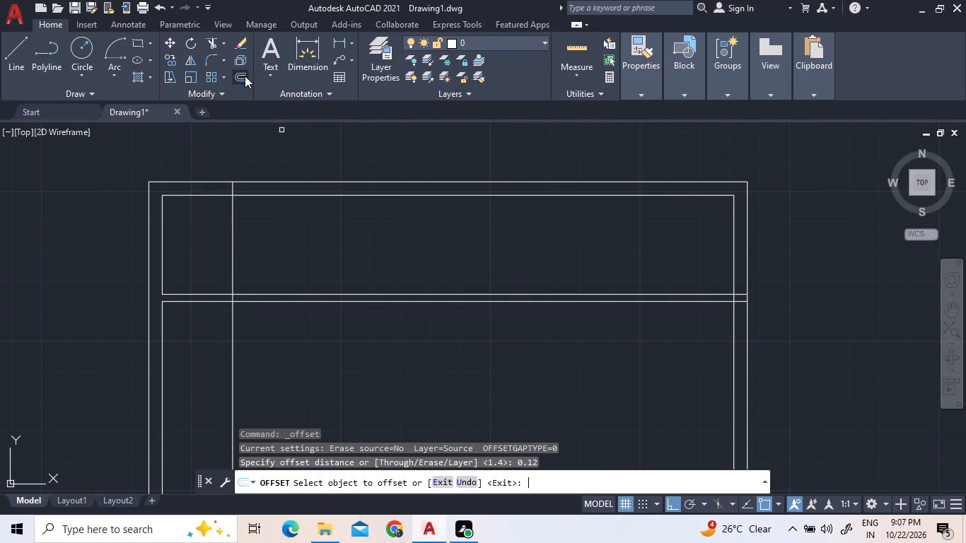
left_click(233, 192)
left_click(212, 195)
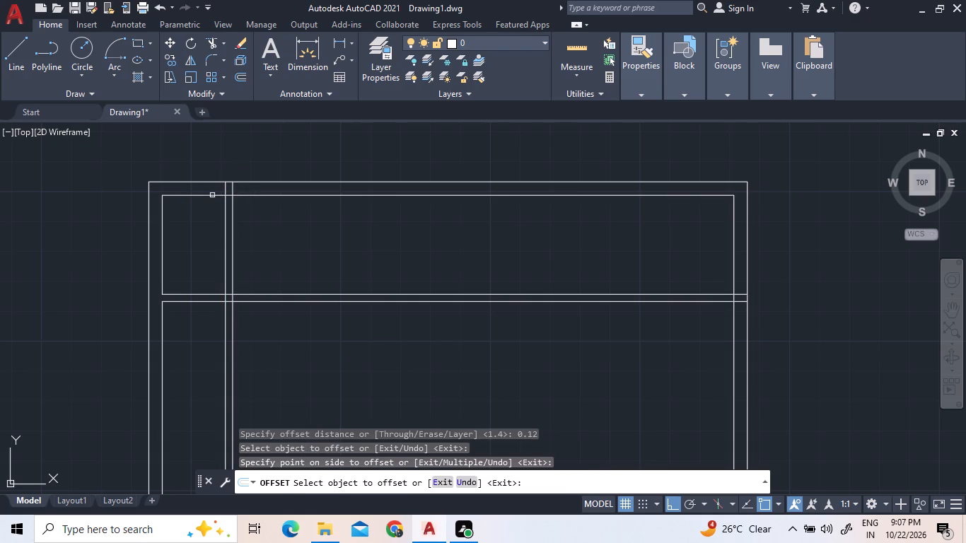
Trim the vertical partition's junction with the north wall and its west line where it crosses the horizontal partition.
left_click(216, 39)
left_click(214, 42)
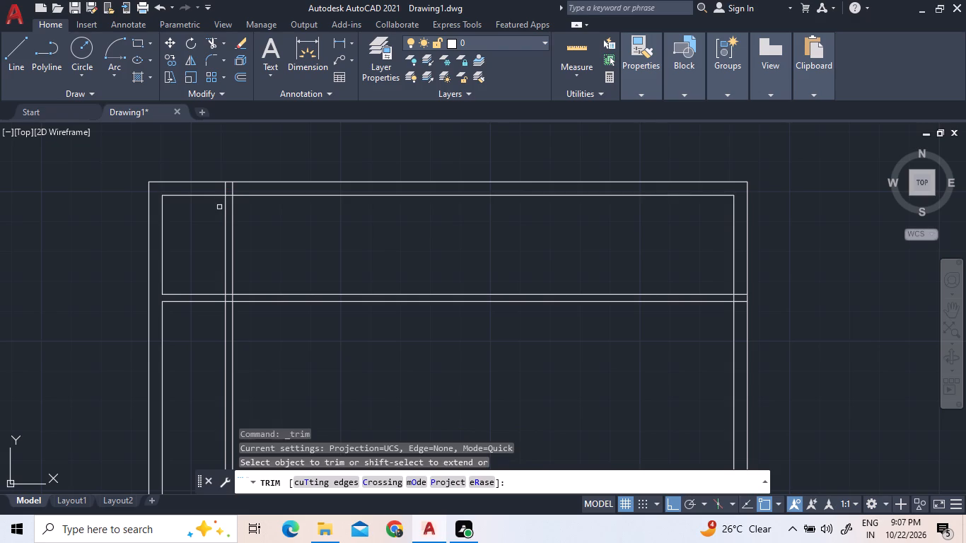
left_click(220, 189)
left_click(234, 192)
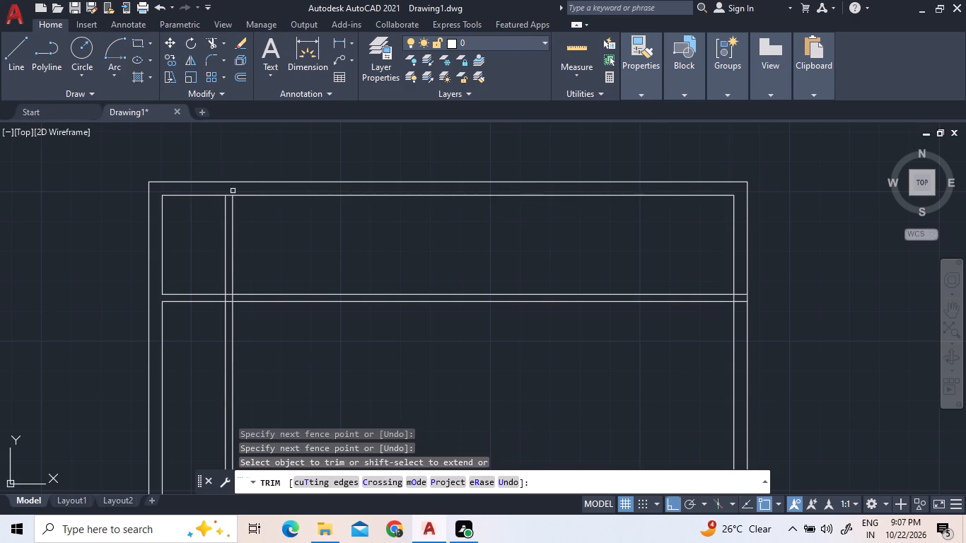
left_click(230, 197)
scroll(231, 313, "up", 1)
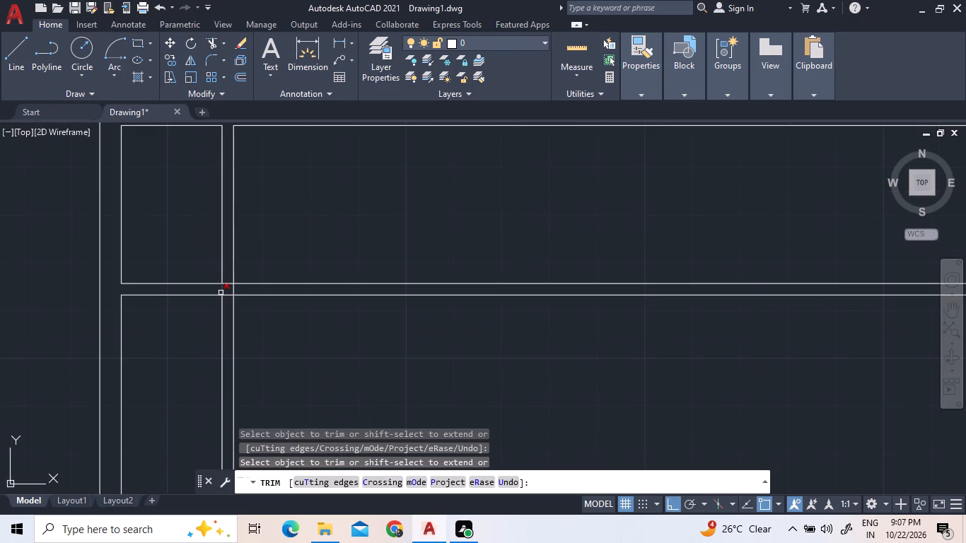
left_click(222, 289)
scroll(262, 253, "down", 1)
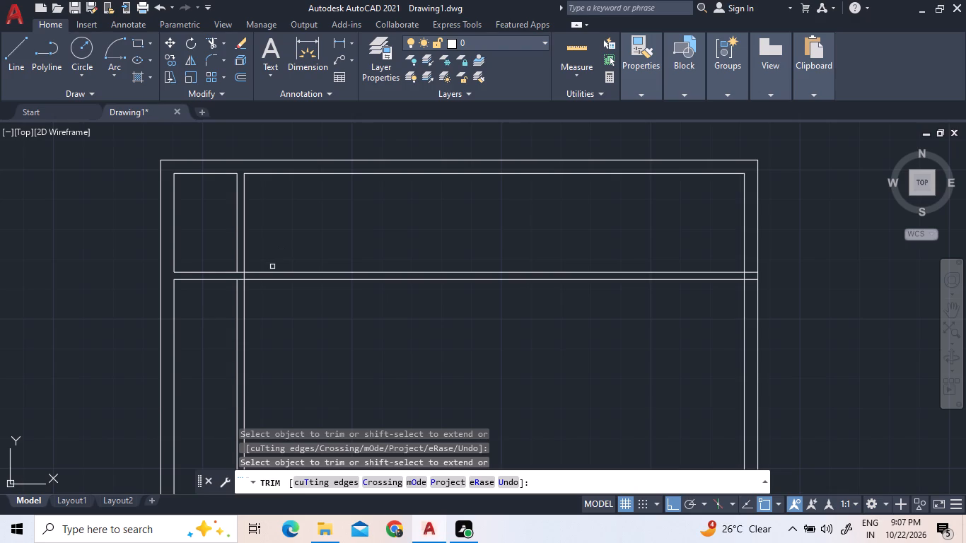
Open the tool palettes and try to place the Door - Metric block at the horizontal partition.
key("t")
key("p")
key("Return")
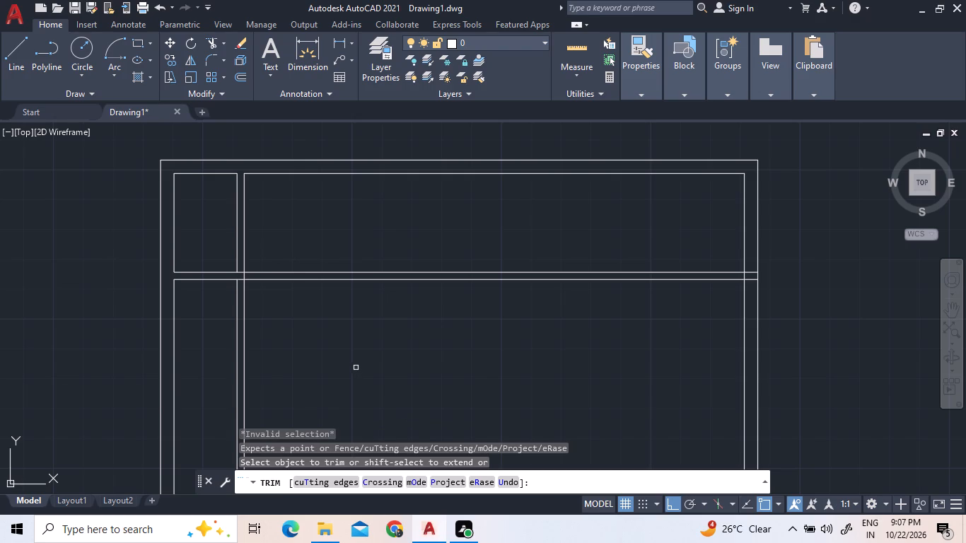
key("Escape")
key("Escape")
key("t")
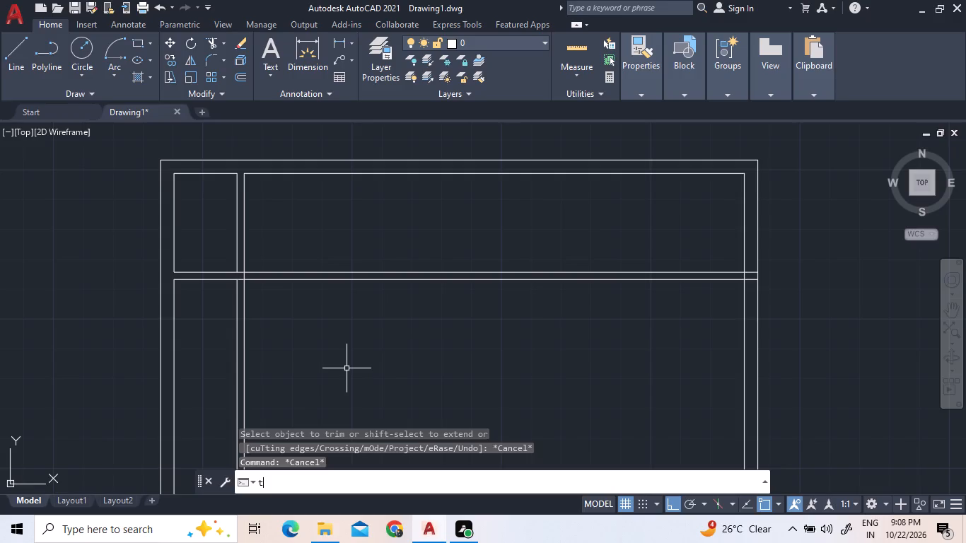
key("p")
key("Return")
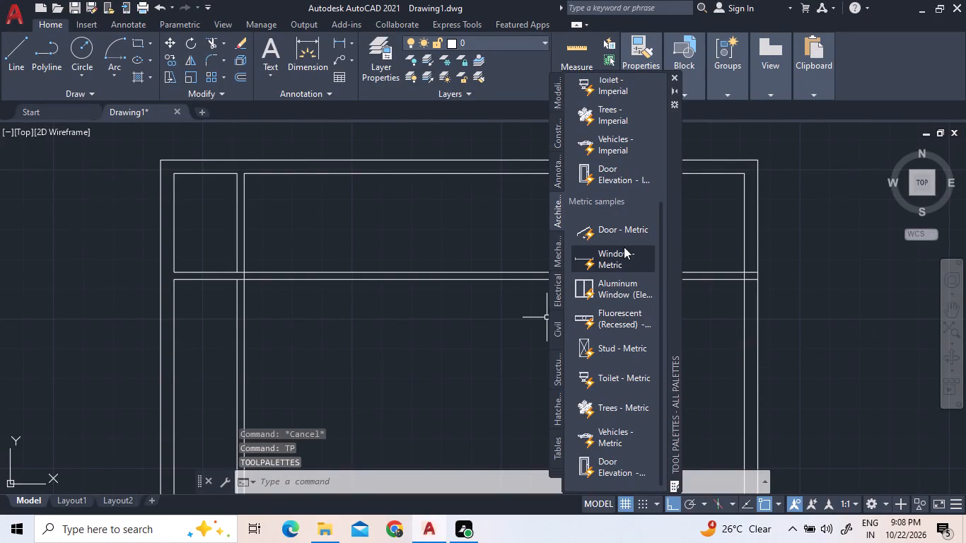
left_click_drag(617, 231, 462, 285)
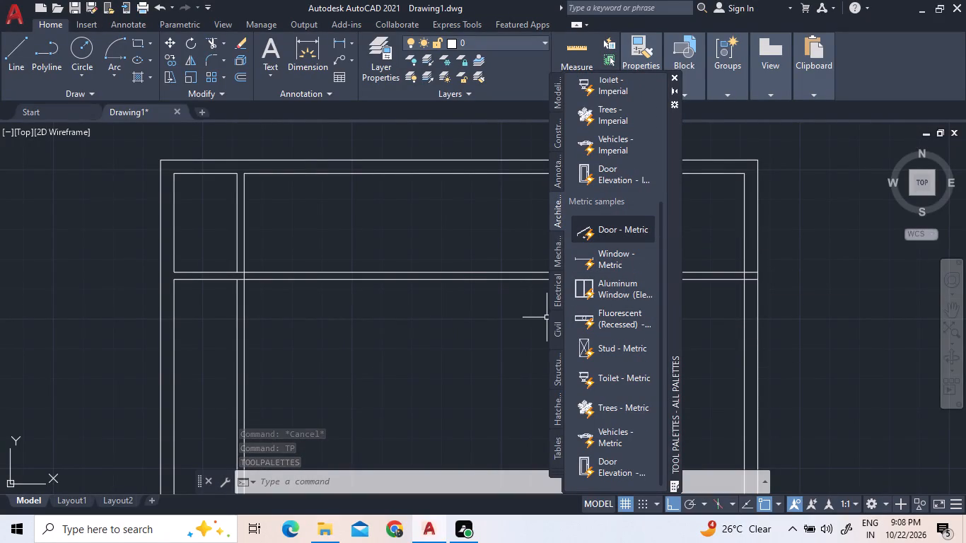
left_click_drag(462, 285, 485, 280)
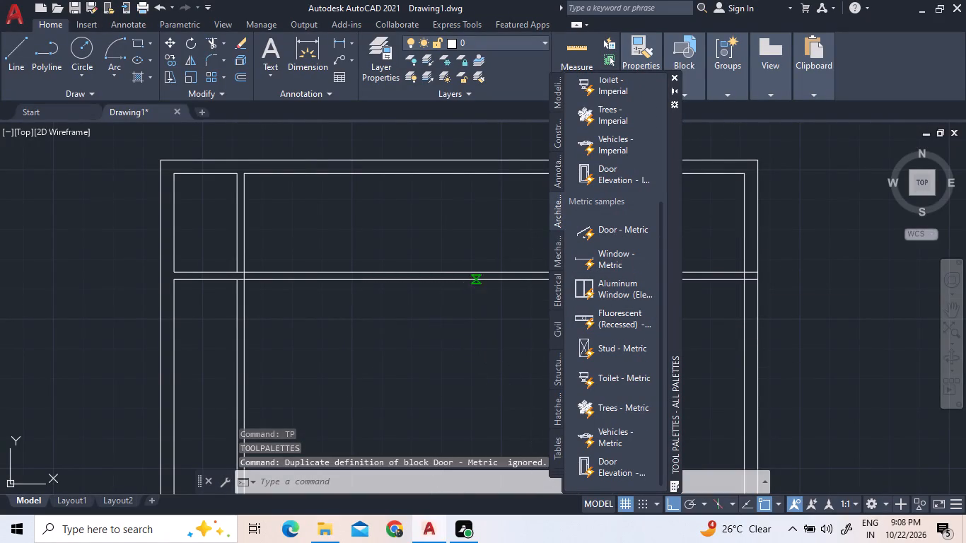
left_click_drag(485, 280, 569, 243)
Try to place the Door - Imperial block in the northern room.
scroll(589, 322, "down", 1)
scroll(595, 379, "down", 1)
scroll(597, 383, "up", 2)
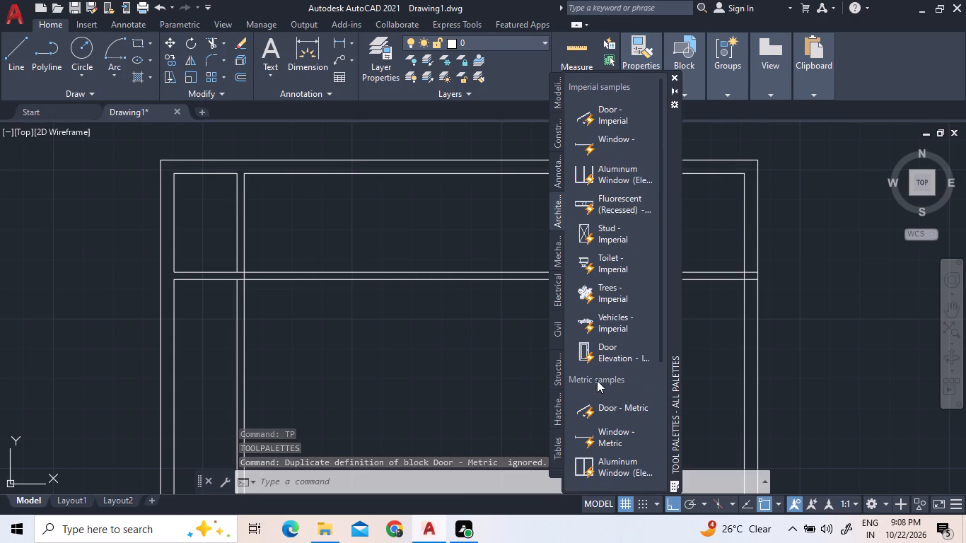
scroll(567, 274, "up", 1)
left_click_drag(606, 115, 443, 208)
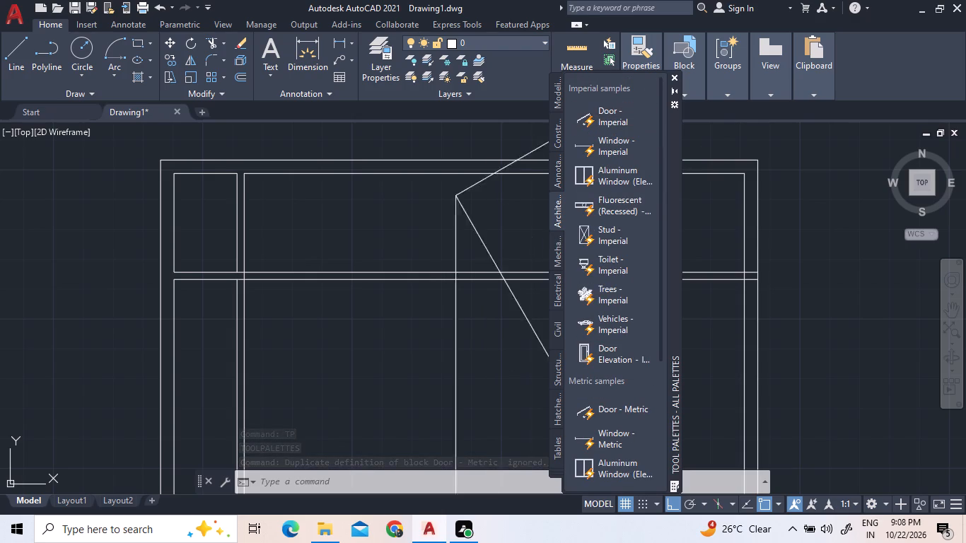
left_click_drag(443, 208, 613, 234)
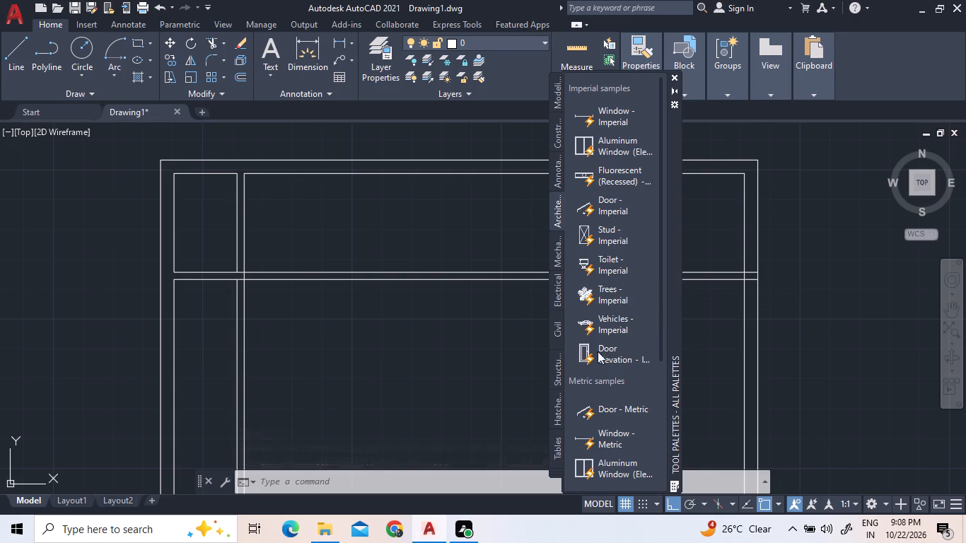
Look through the imperial and metric architectural samples for a suitable door block.
scroll(517, 400, "down", 1)
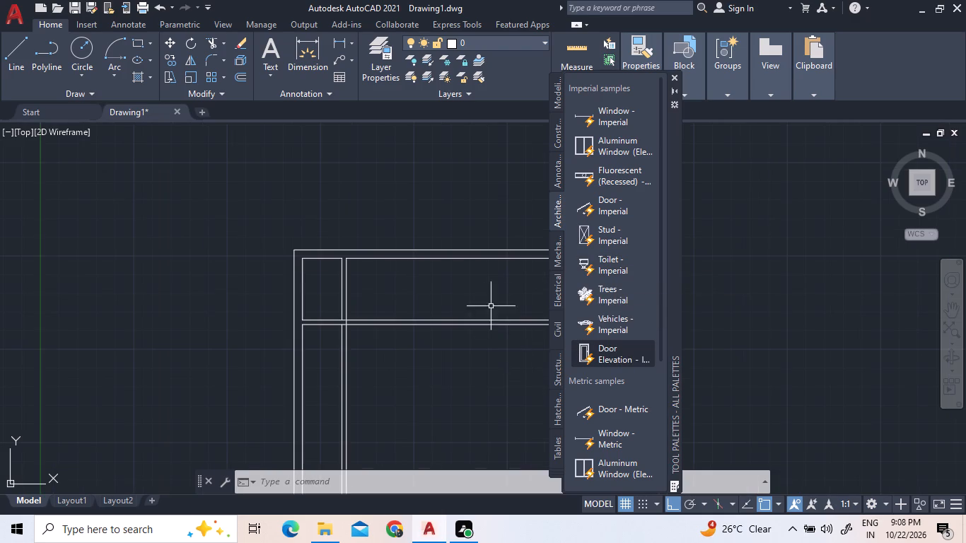
middle_click_drag(478, 252, 291, 248)
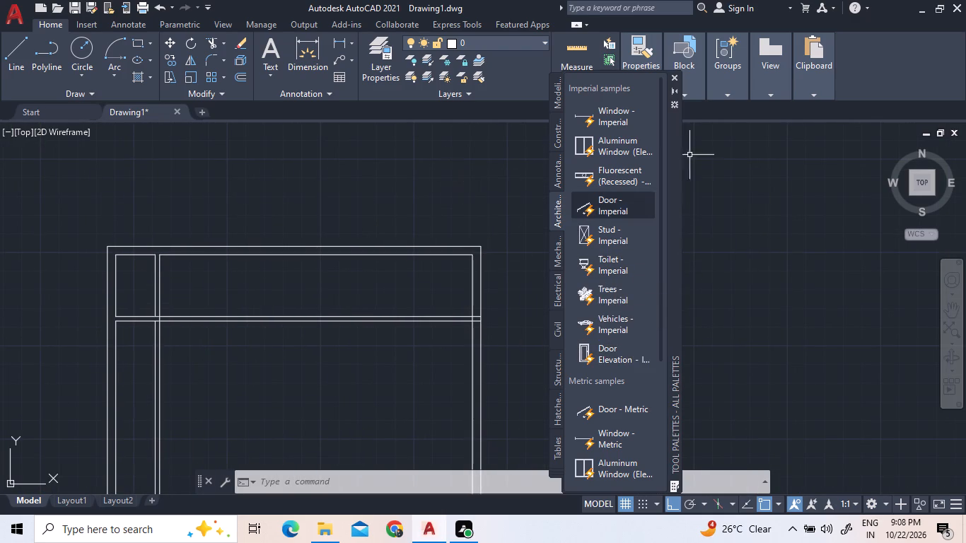
scroll(608, 141, "up", 9)
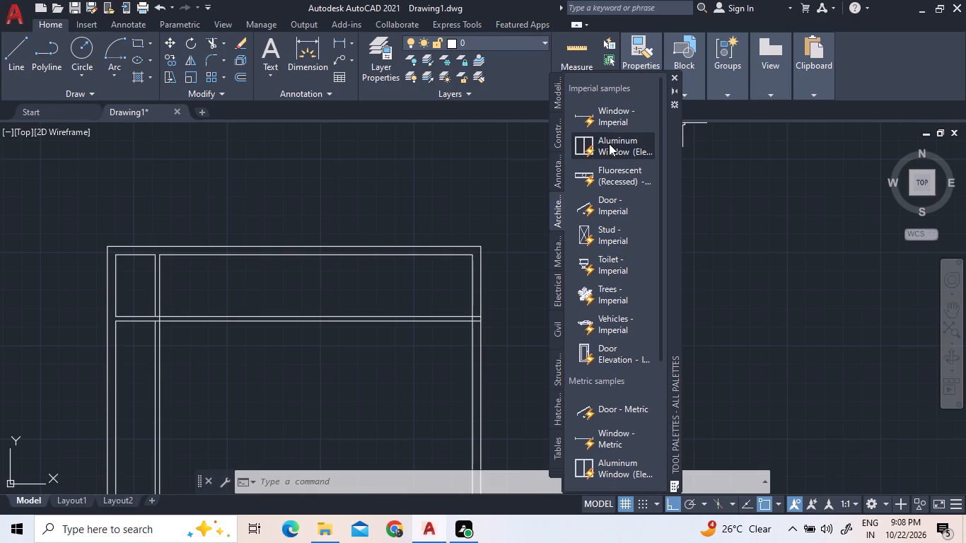
scroll(606, 274, "down", 2)
scroll(627, 308, "up", 4)
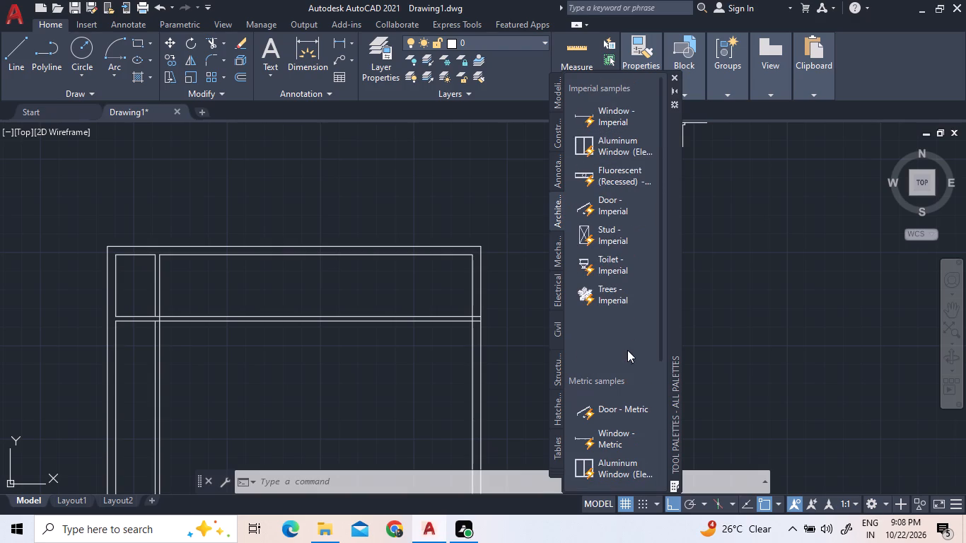
scroll(605, 127, "up", 1)
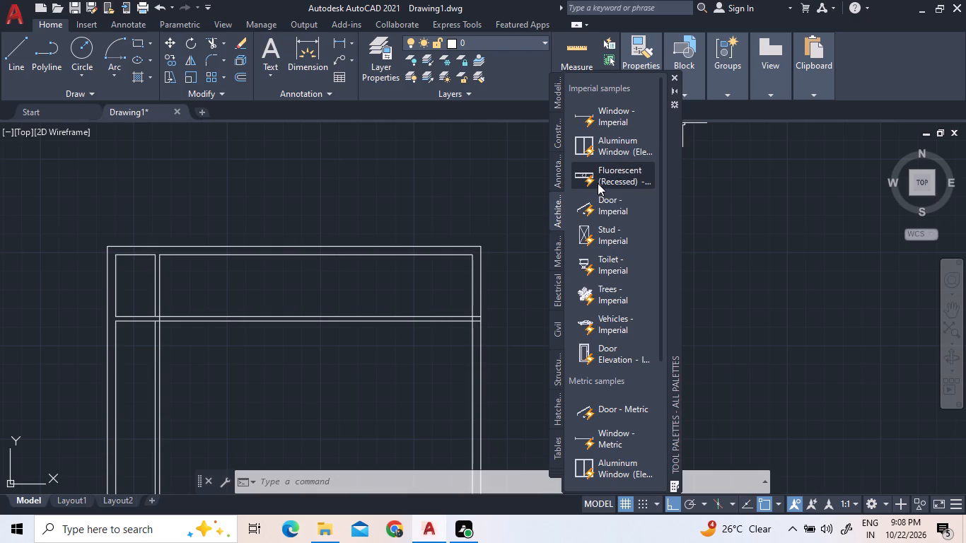
key("ctrl+3")
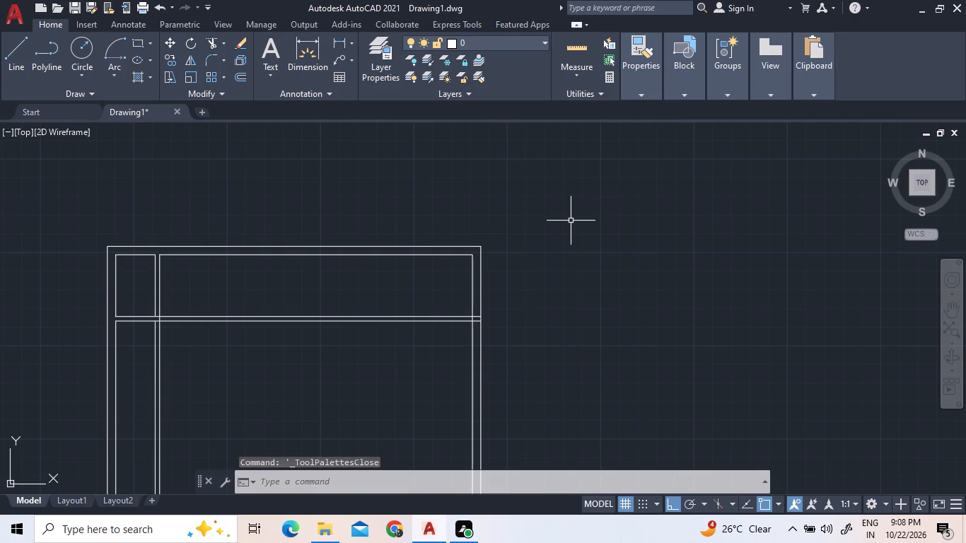
key("ctrl+3")
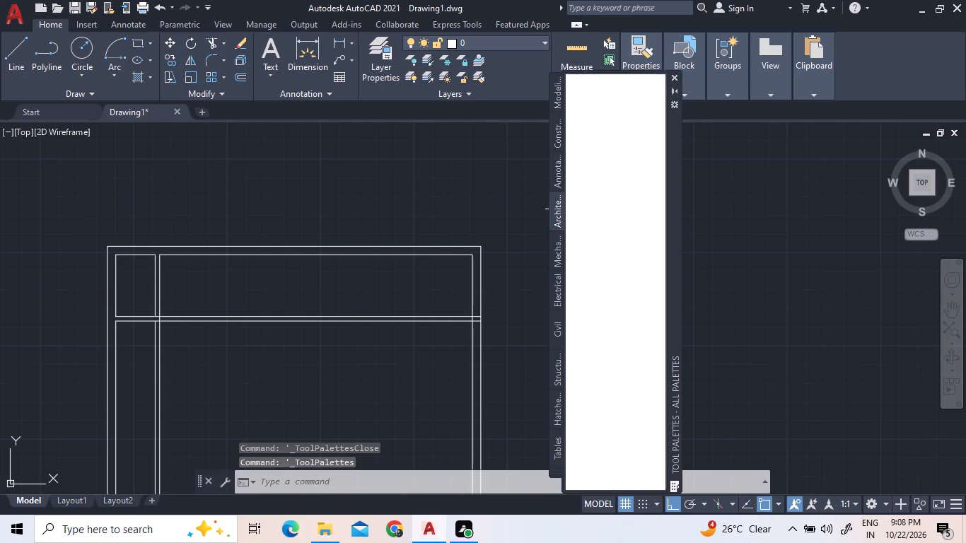
scroll(612, 334, "down", 3)
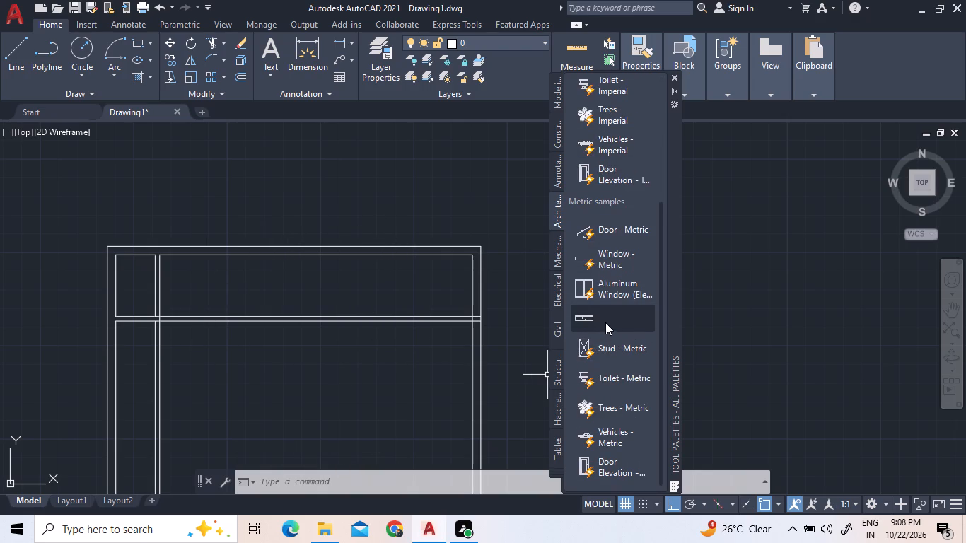
key("Escape")
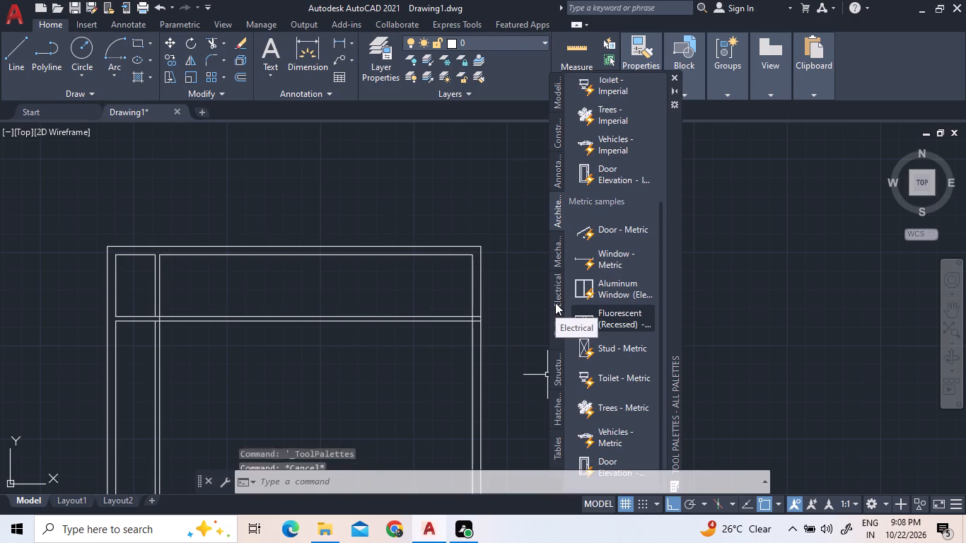
Set the drawing's insertion scale units to Meters.
type("un")
key("Return")
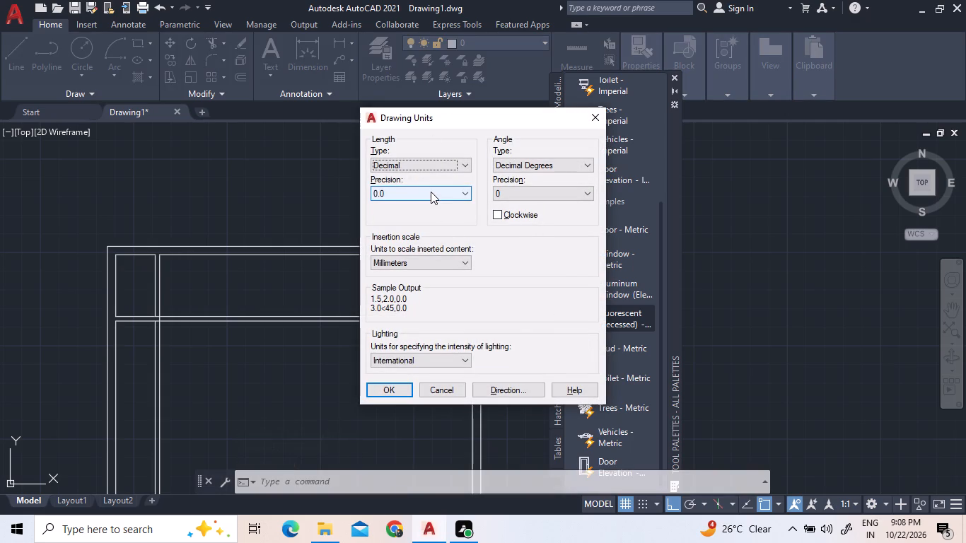
left_click(457, 259)
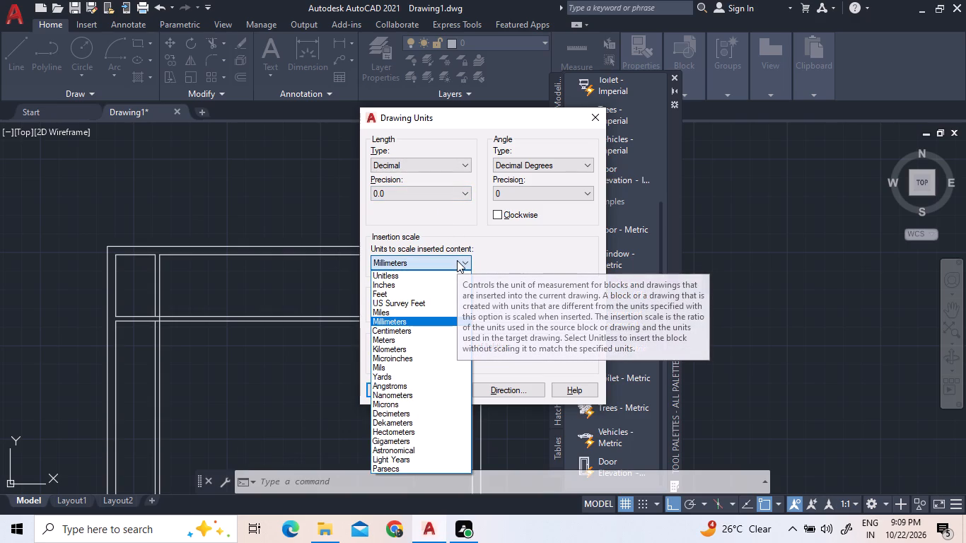
left_click(416, 341)
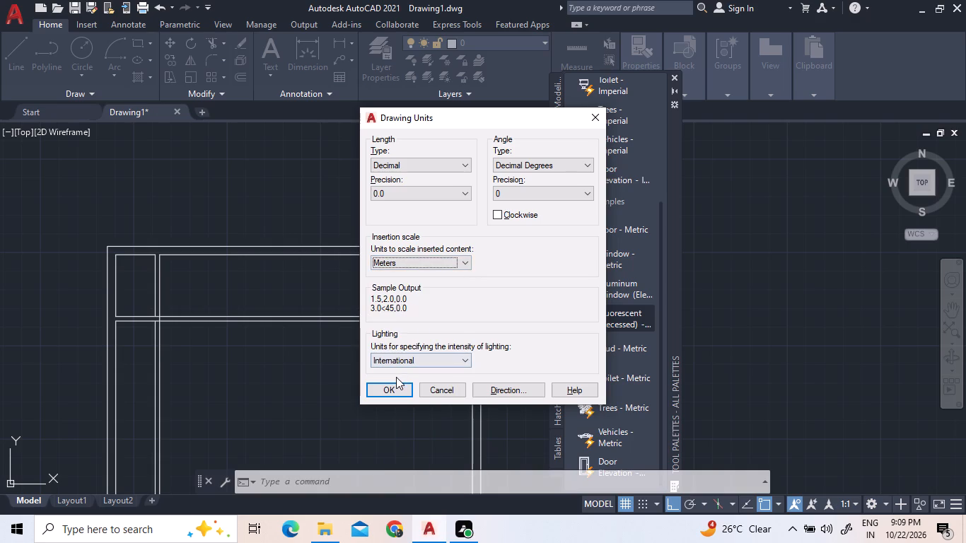
left_click(397, 389)
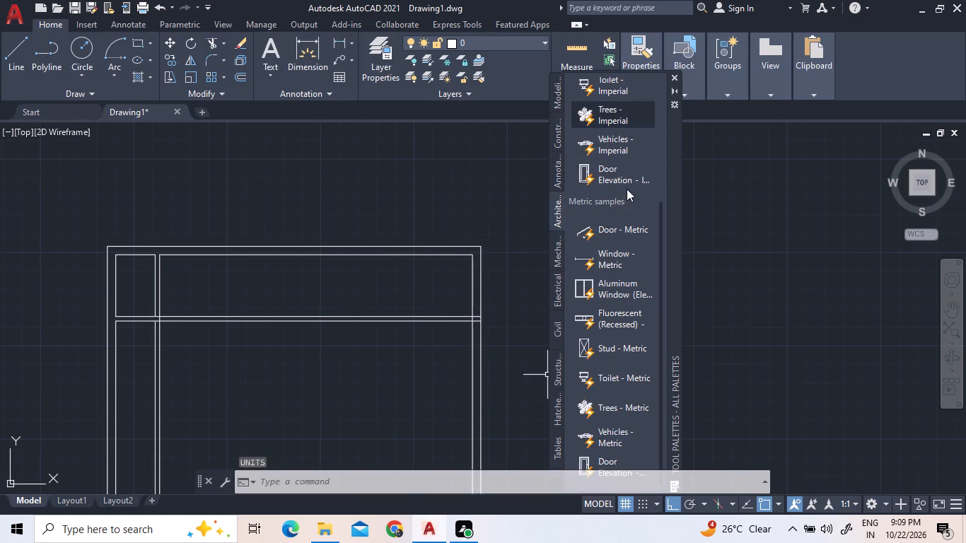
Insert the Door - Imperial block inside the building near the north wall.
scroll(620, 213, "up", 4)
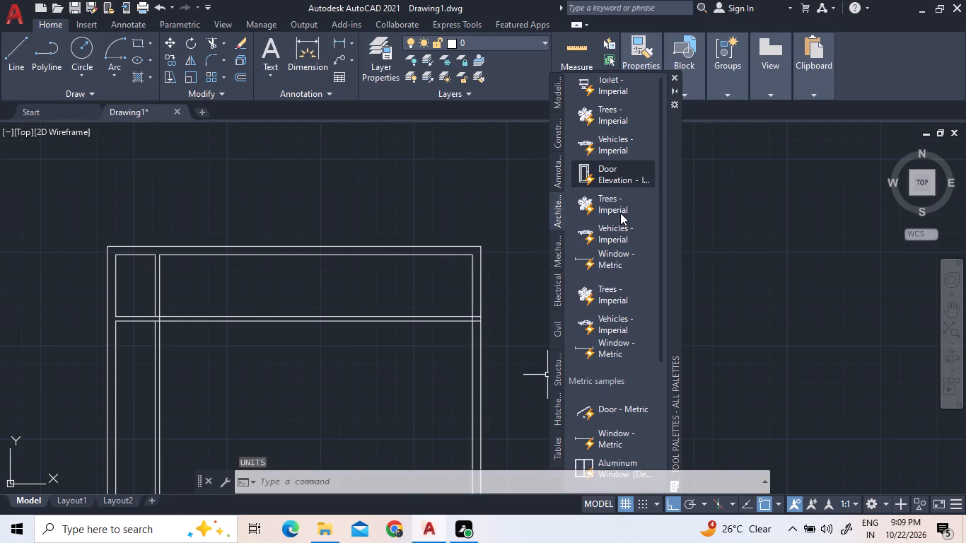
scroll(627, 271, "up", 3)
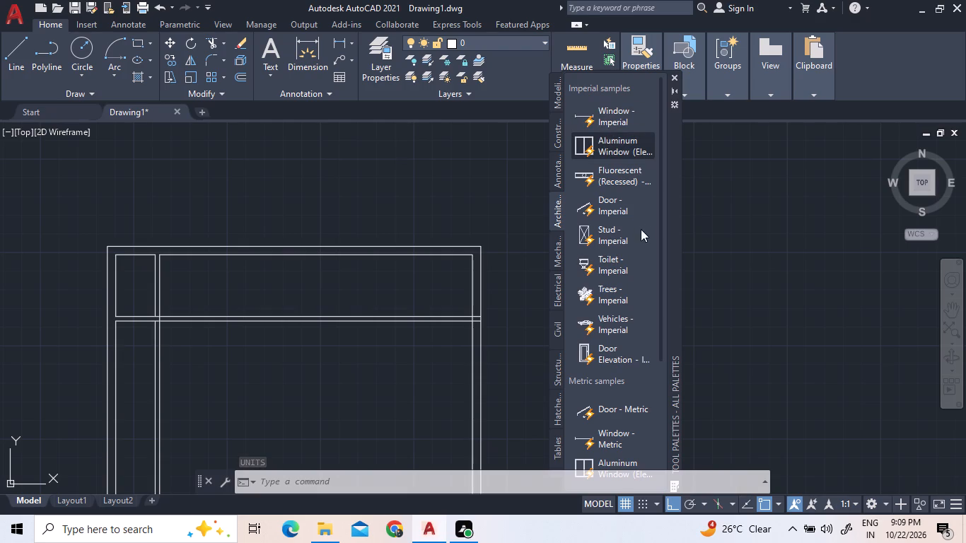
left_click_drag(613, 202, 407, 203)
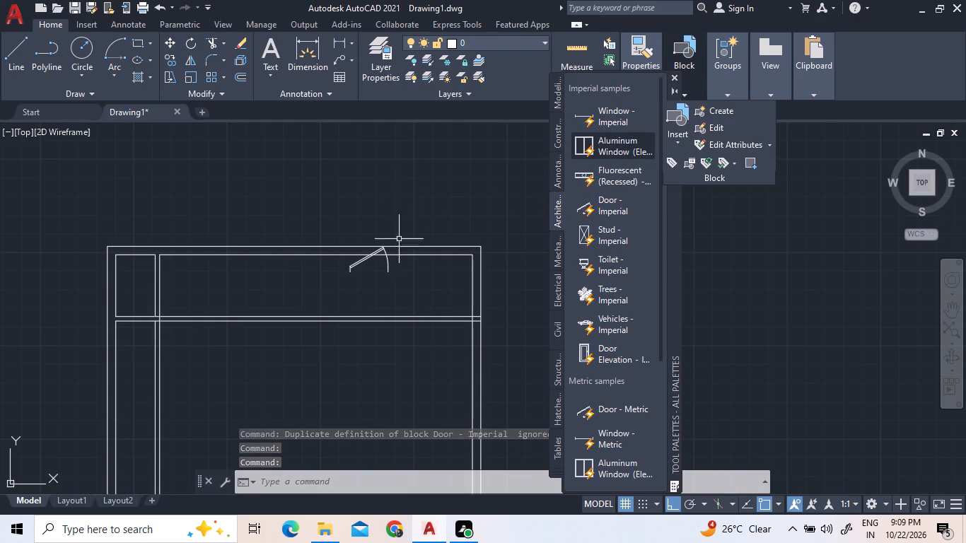
Insert the Door - Metric block in the empty space outside the north wall.
scroll(622, 265, "down", 4)
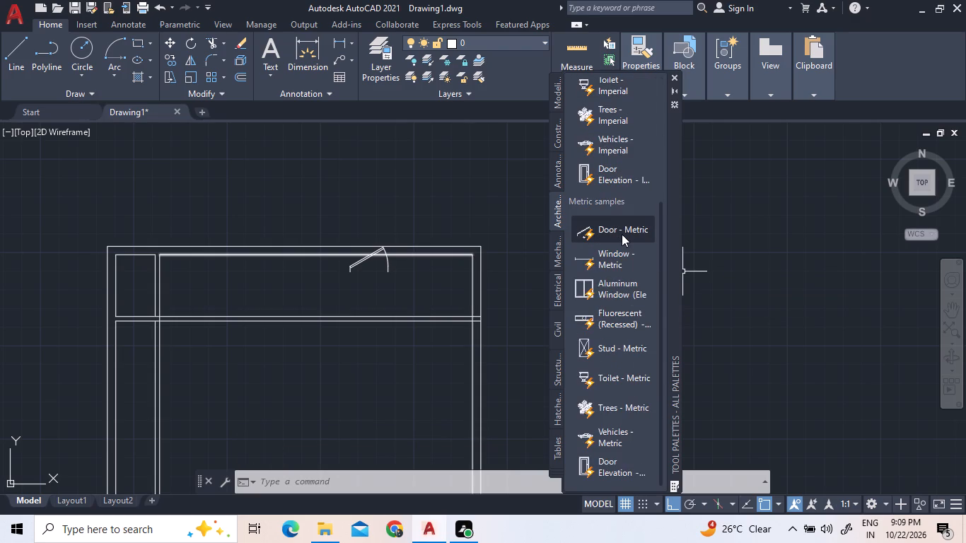
left_click_drag(622, 231, 402, 181)
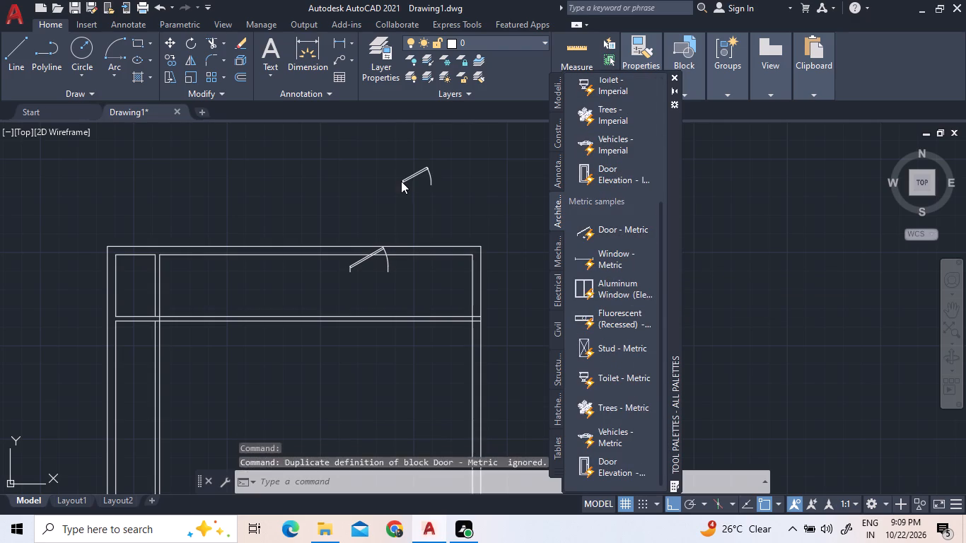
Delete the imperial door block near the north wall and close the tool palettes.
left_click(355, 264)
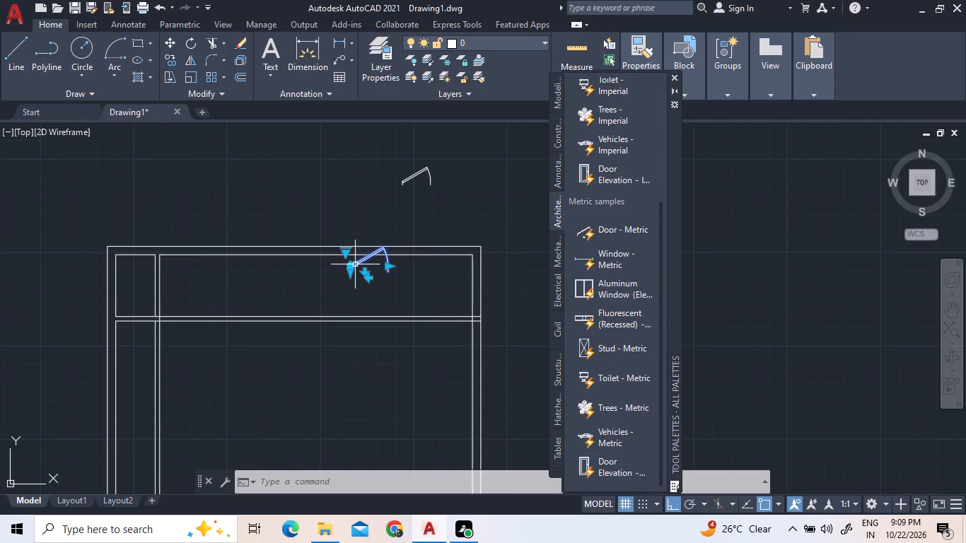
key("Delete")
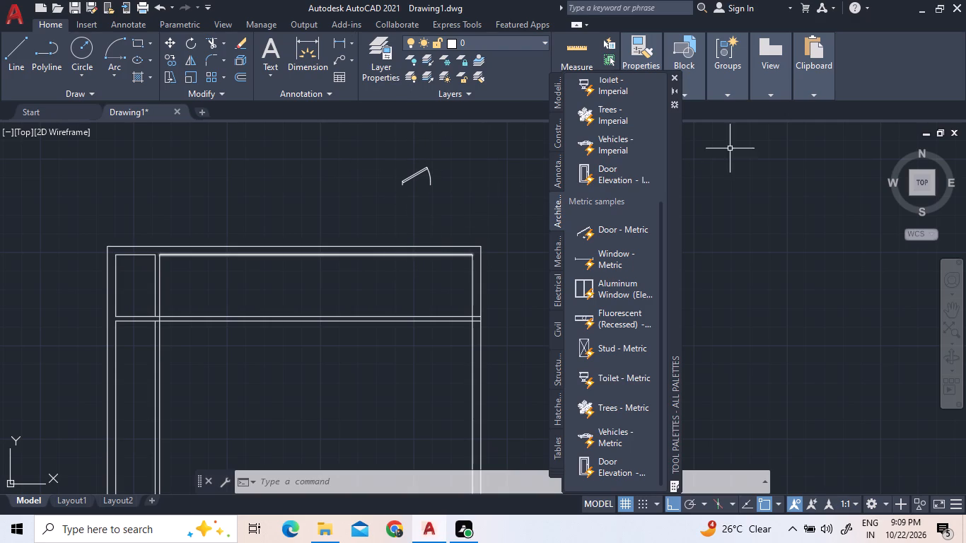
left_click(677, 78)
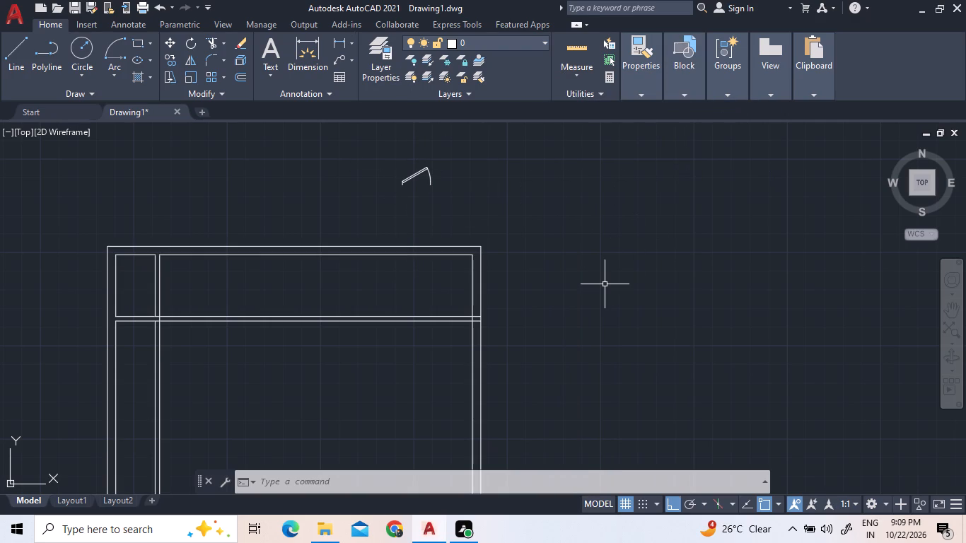
Insert the Toilet - top block from the House Designer blocks just outside the building's north-west corner and close DesignCenter.
type("dc")
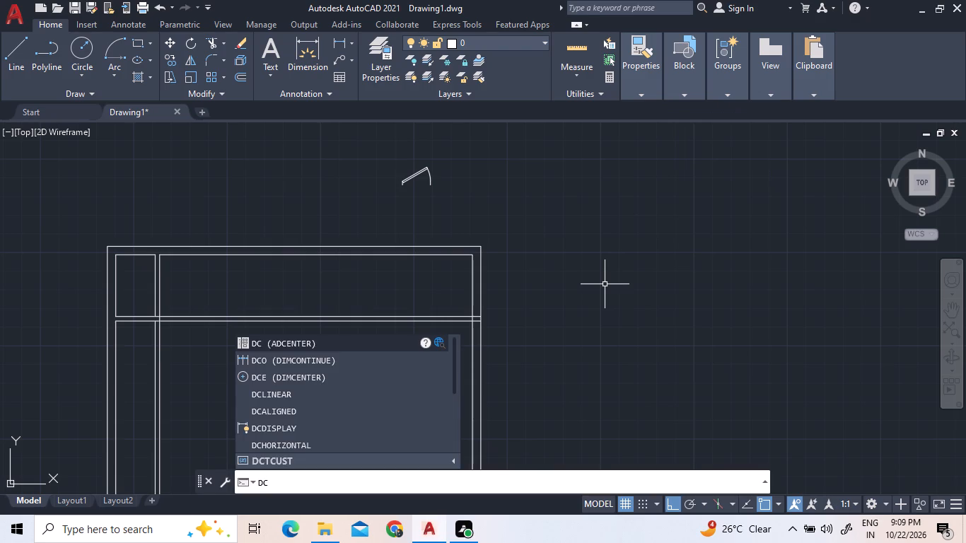
left_click(379, 339)
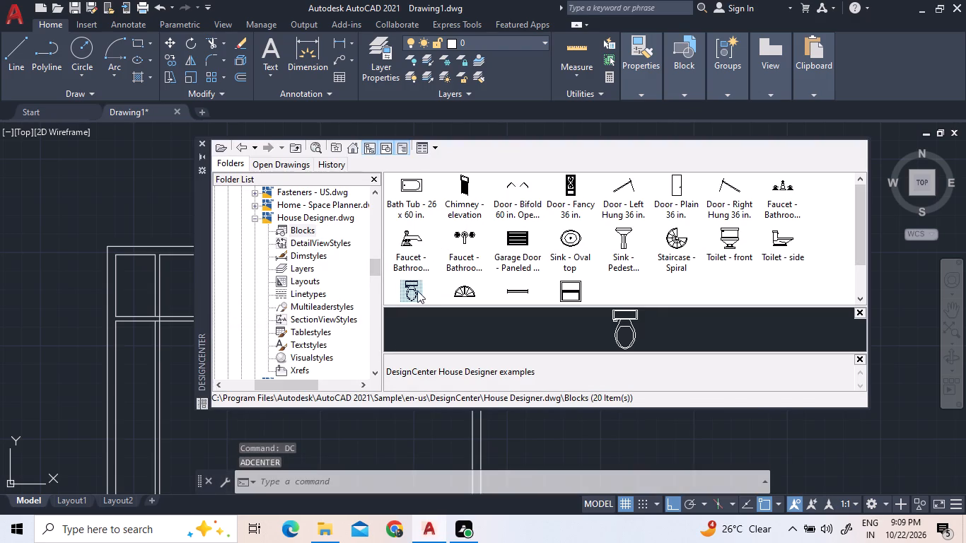
left_click_drag(413, 288, 95, 225)
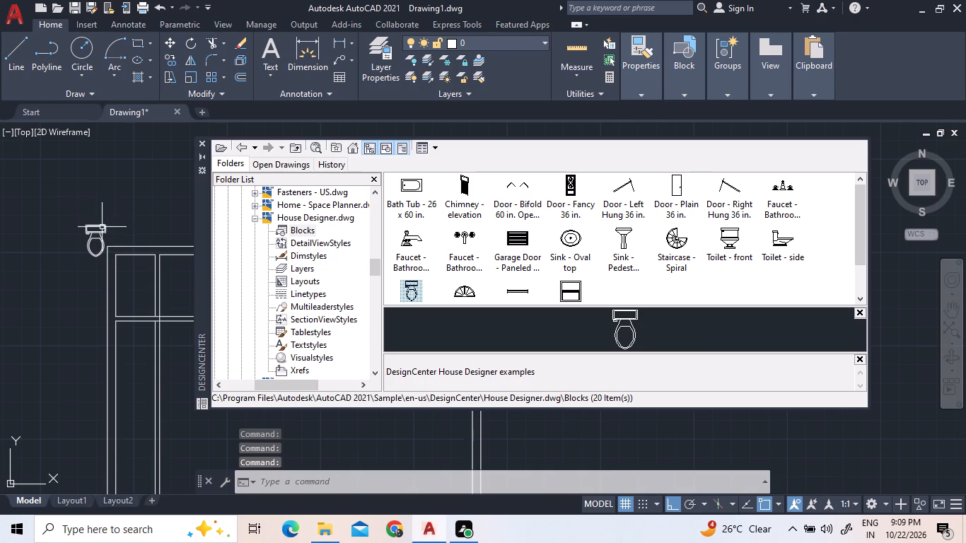
left_click(202, 145)
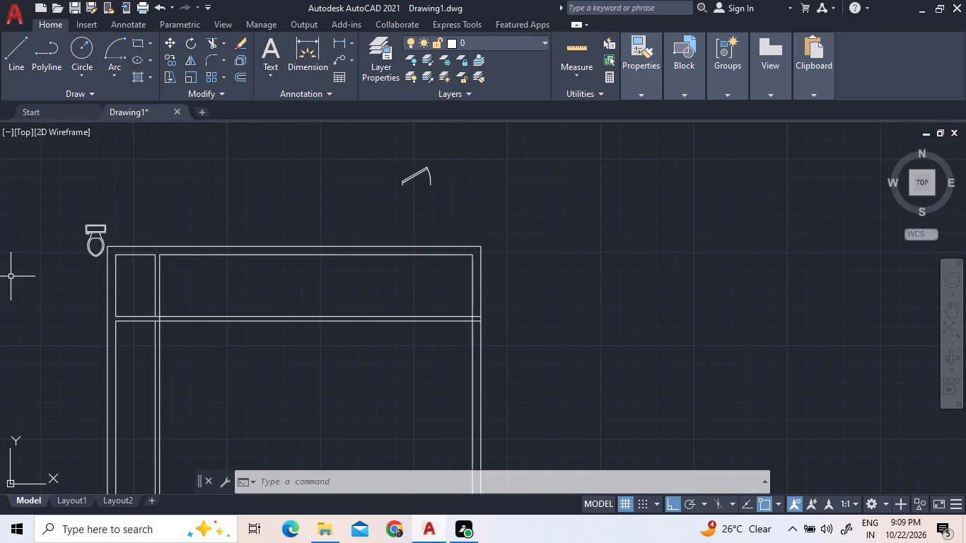
Insert the Sink-single - 30 in top block from Kitchens.dwg in the empty space north of the building, near the toilet.
right_click(232, 221)
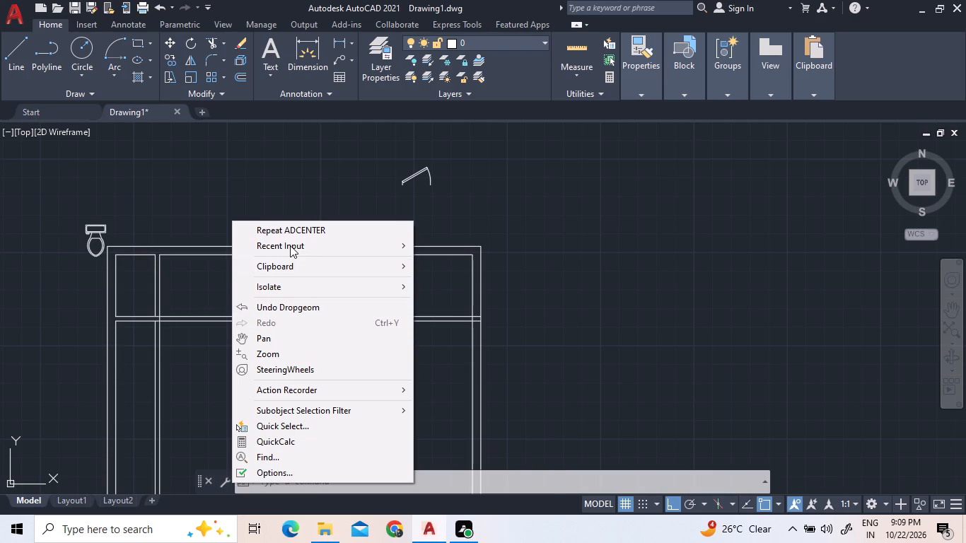
left_click(288, 233)
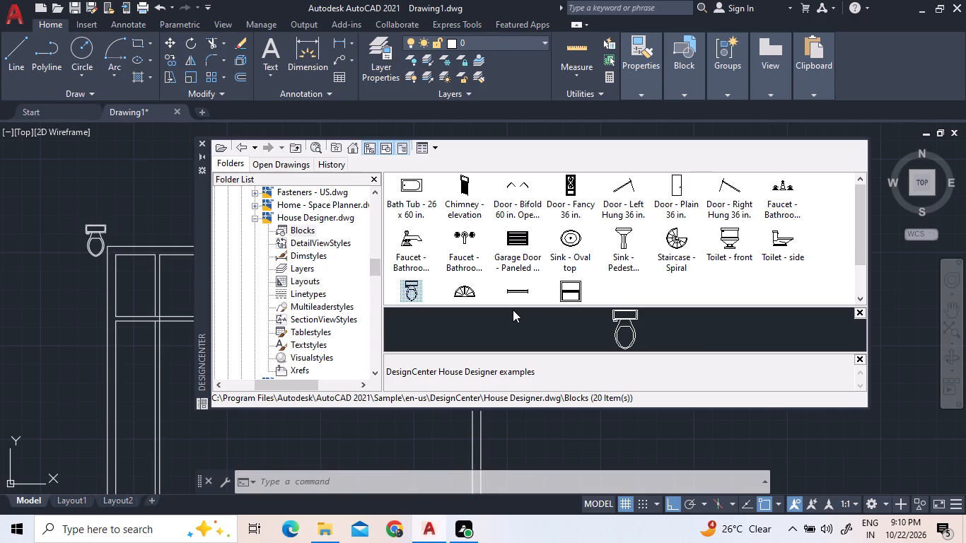
scroll(575, 279, "down", 1)
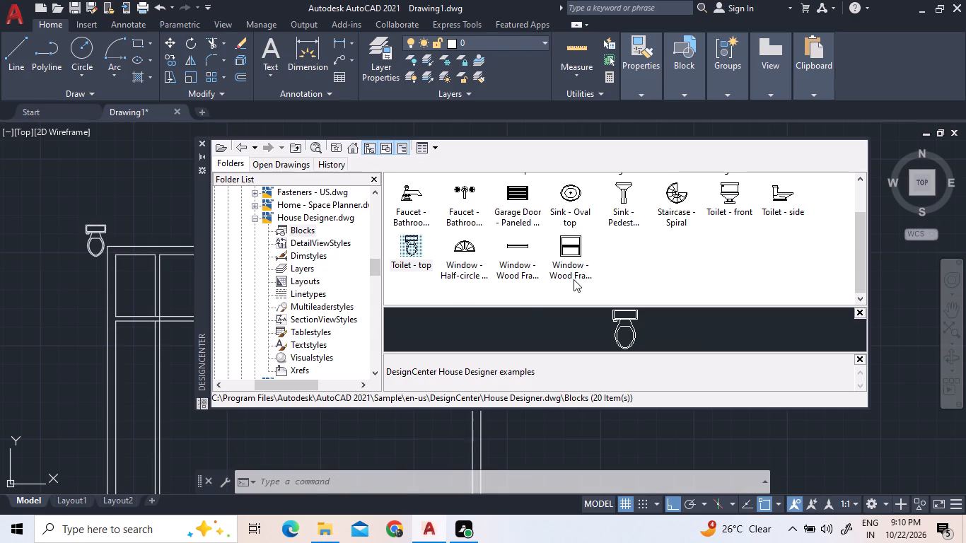
scroll(566, 290, "up", 3)
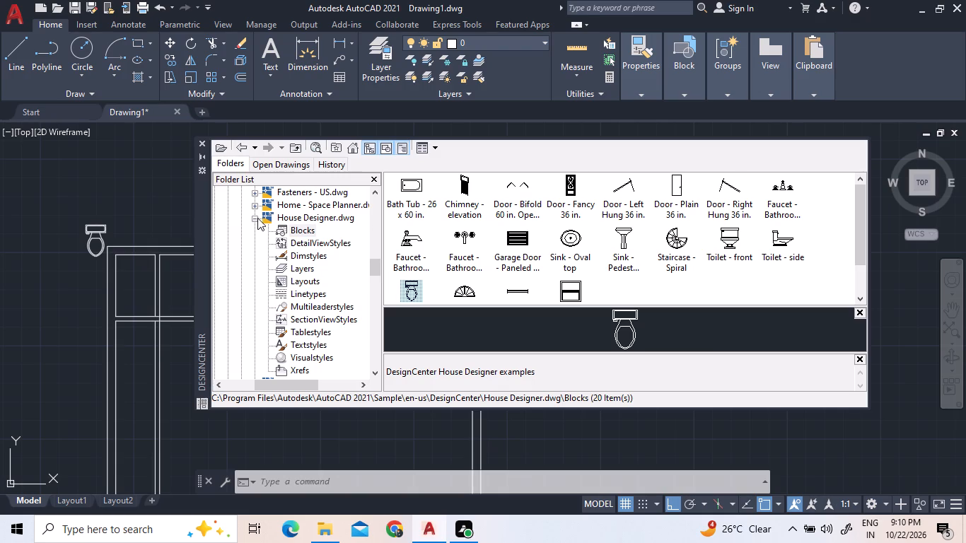
left_click(257, 218)
double_click(301, 267)
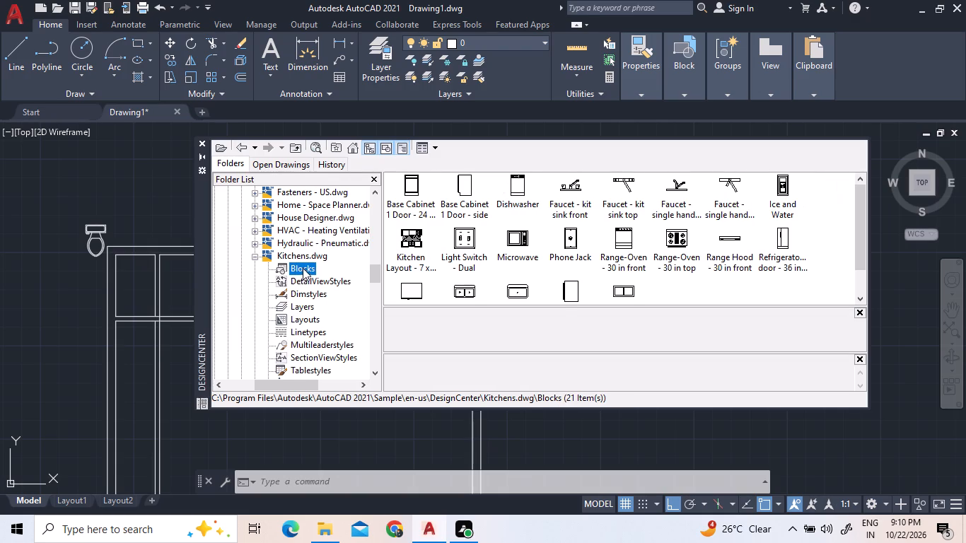
scroll(499, 280, "down", 3)
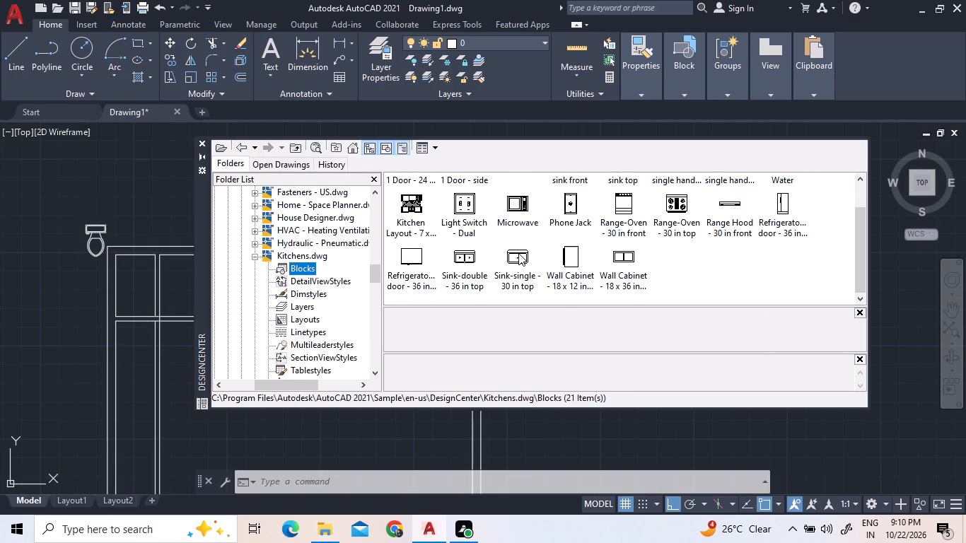
left_click_drag(518, 252, 143, 178)
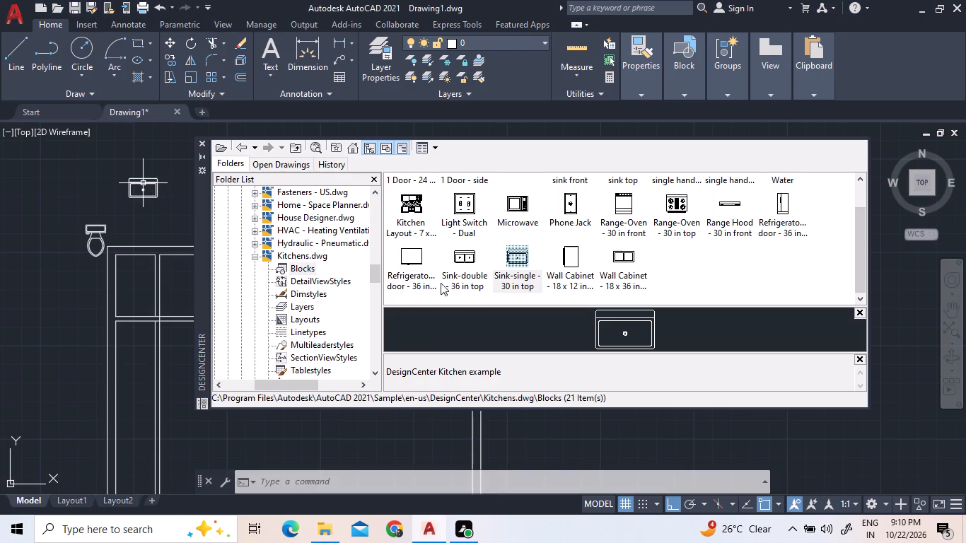
Insert the Faucet - kit sink top block from Kitchens.dwg onto the single sink.
scroll(455, 274, "up", 3)
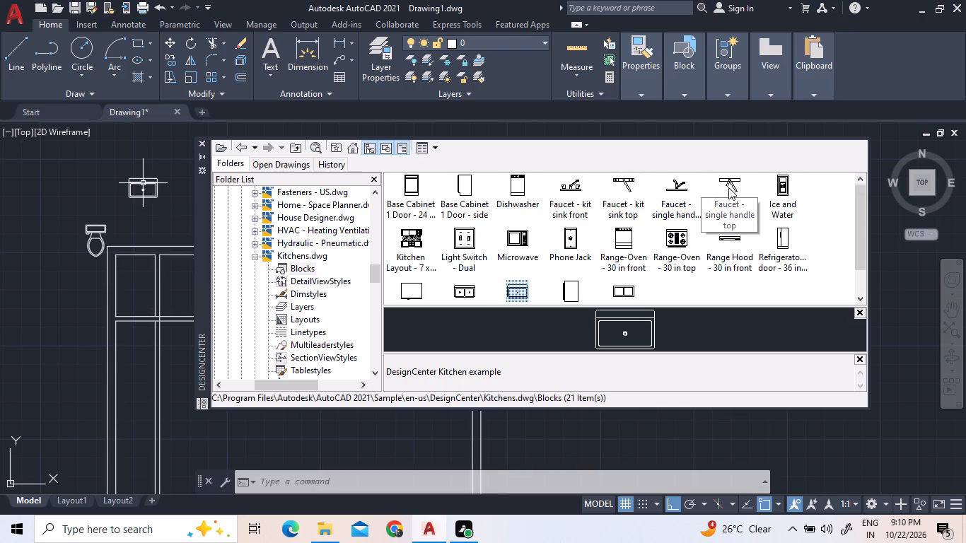
left_click_drag(624, 181, 134, 185)
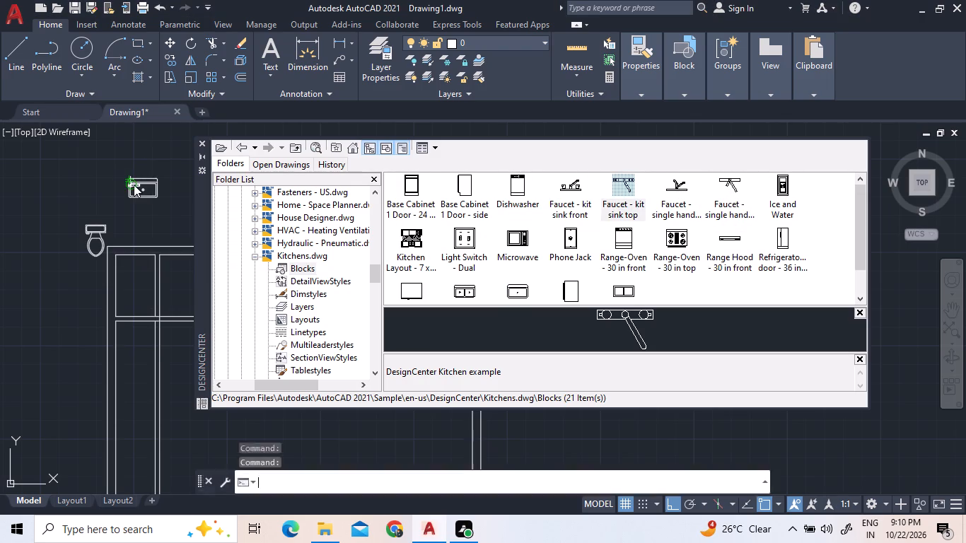
Move the faucet horizontally to the middle of the sink, in line with the drain.
scroll(134, 185, "up", 4)
left_click(141, 191)
right_click(141, 192)
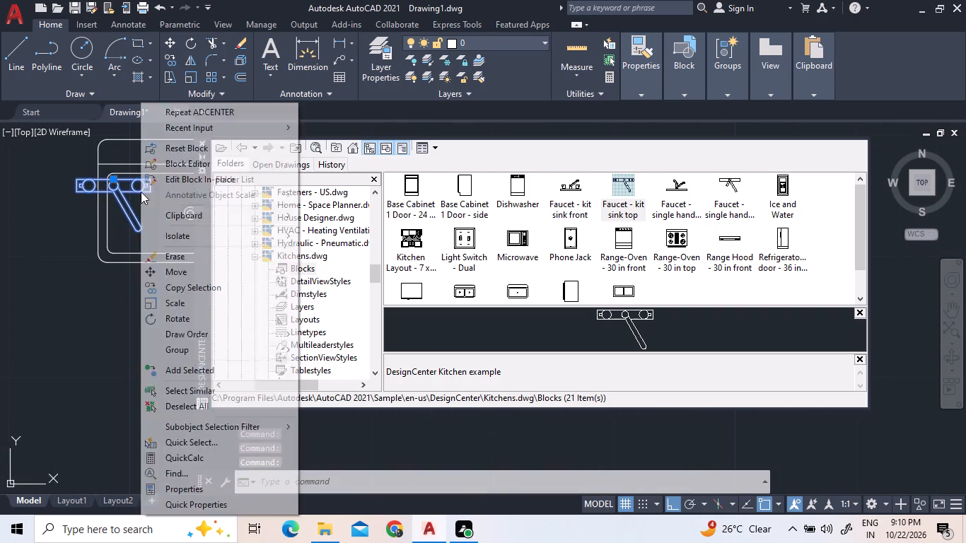
left_click(206, 271)
middle_click_drag(163, 207, 74, 221)
scroll(78, 221, "down", 1)
scroll(75, 221, "up", 1)
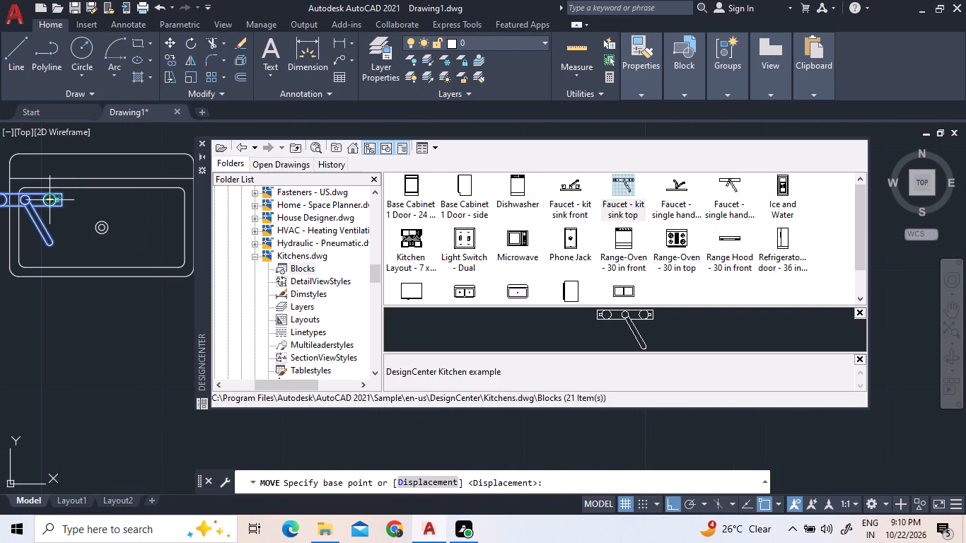
left_click(51, 207)
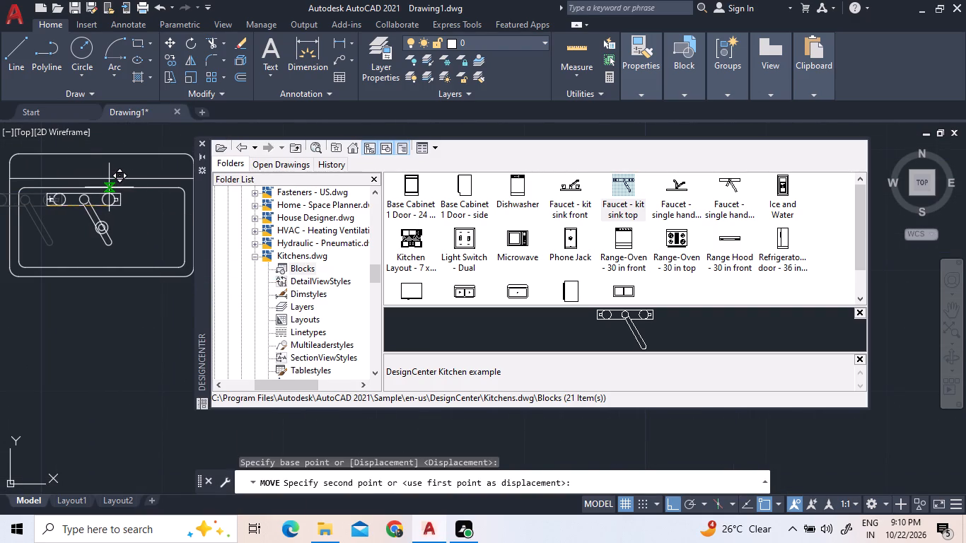
scroll(109, 187, "up", 1)
left_click(139, 209)
Move the faucet up against the inner rear edge of the sink basin and close DesignCenter.
left_click(108, 220)
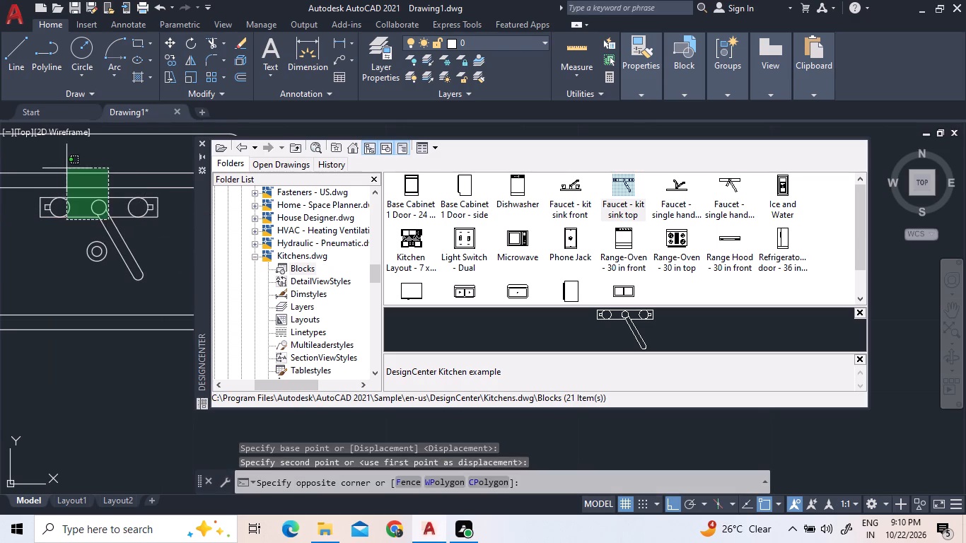
left_click(69, 199)
right_click(70, 200)
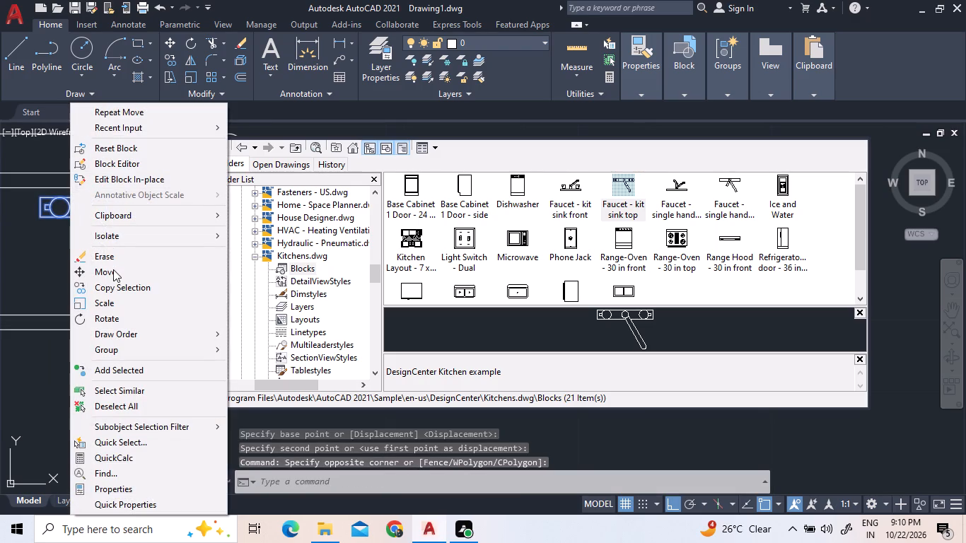
left_click(111, 279)
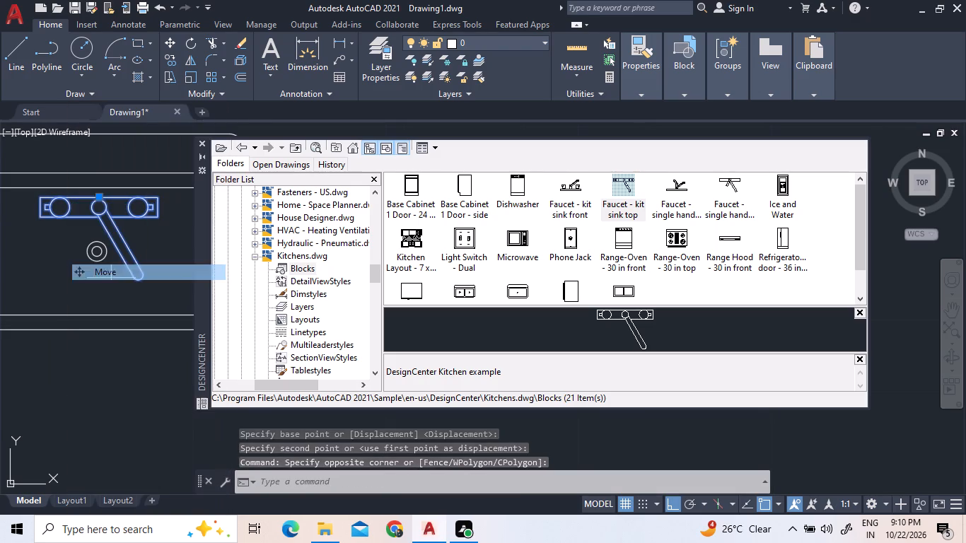
left_click(100, 209)
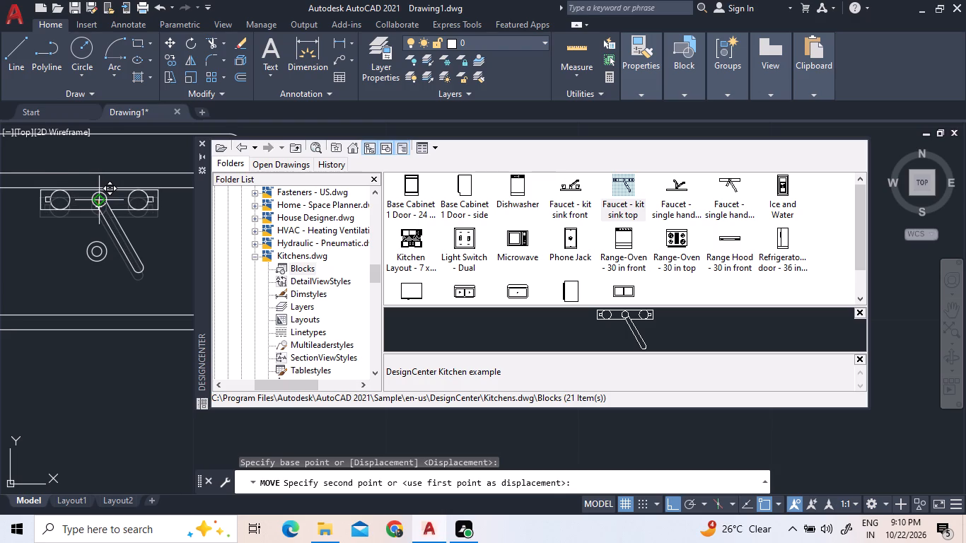
scroll(96, 199, "up", 2)
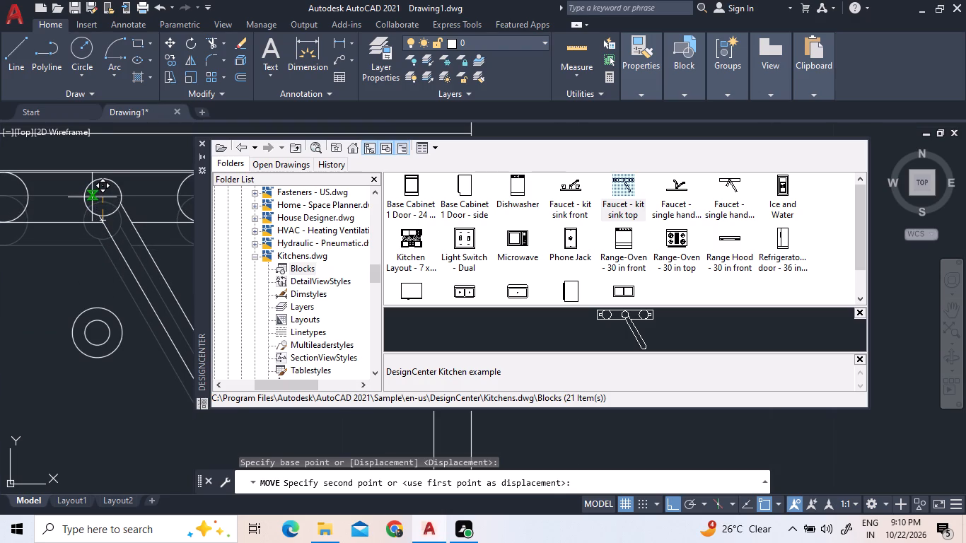
left_click(92, 195)
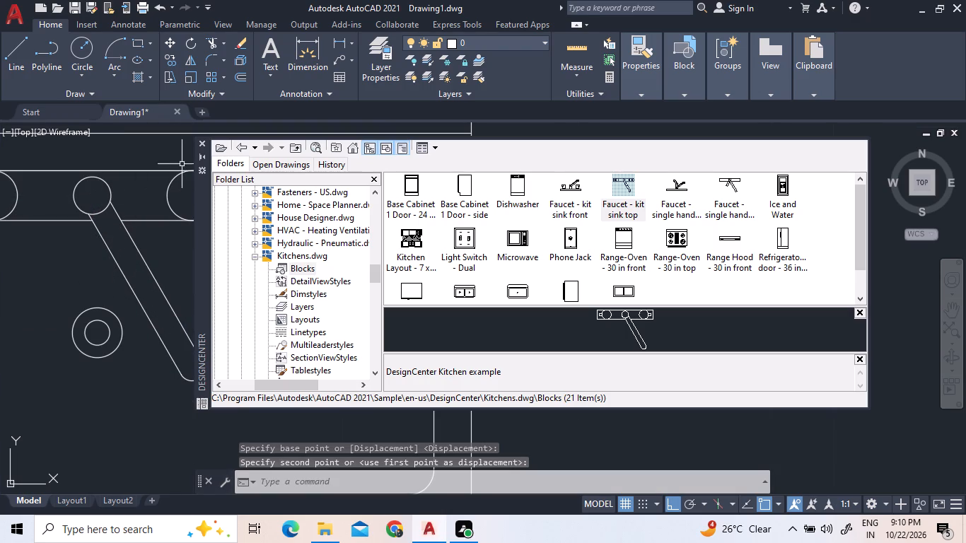
left_click(202, 140)
Set the metric door block's opening angle to Open 90º.
scroll(227, 229, "down", 4)
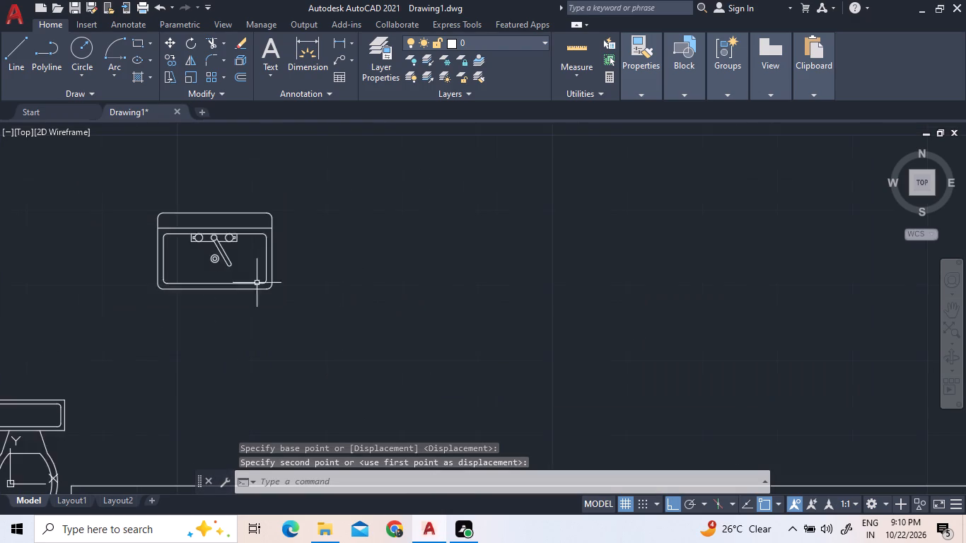
scroll(257, 284, "down", 1)
scroll(202, 311, "down", 3)
scroll(221, 372, "up", 2)
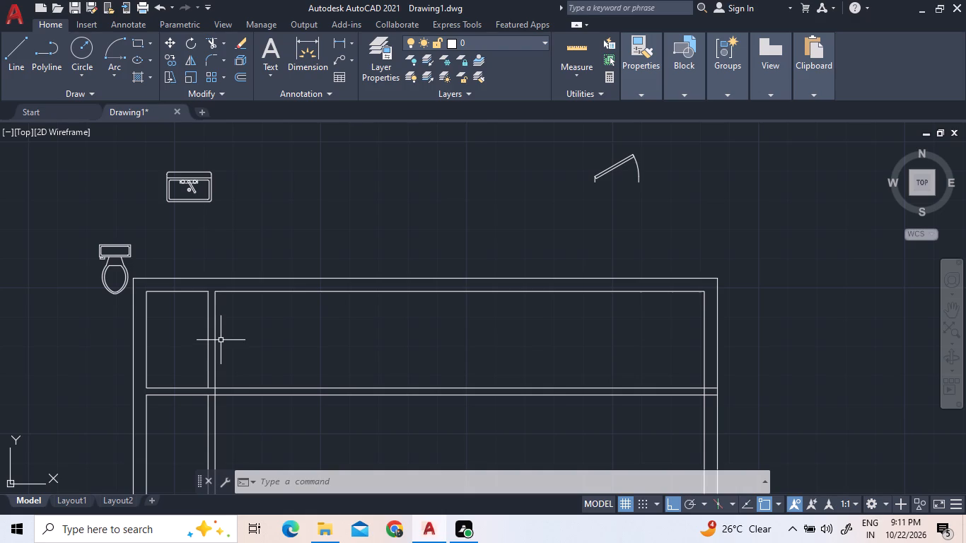
left_click(637, 165)
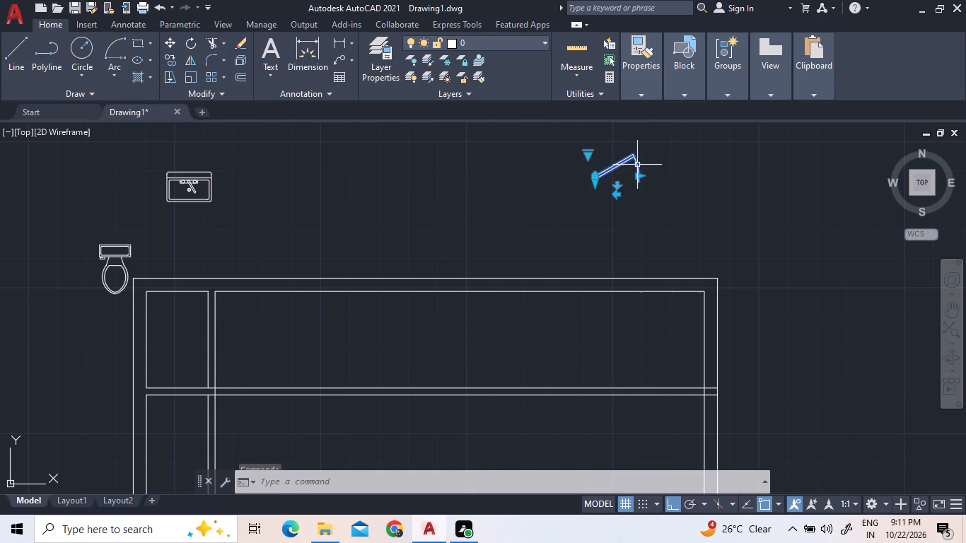
left_click(588, 155)
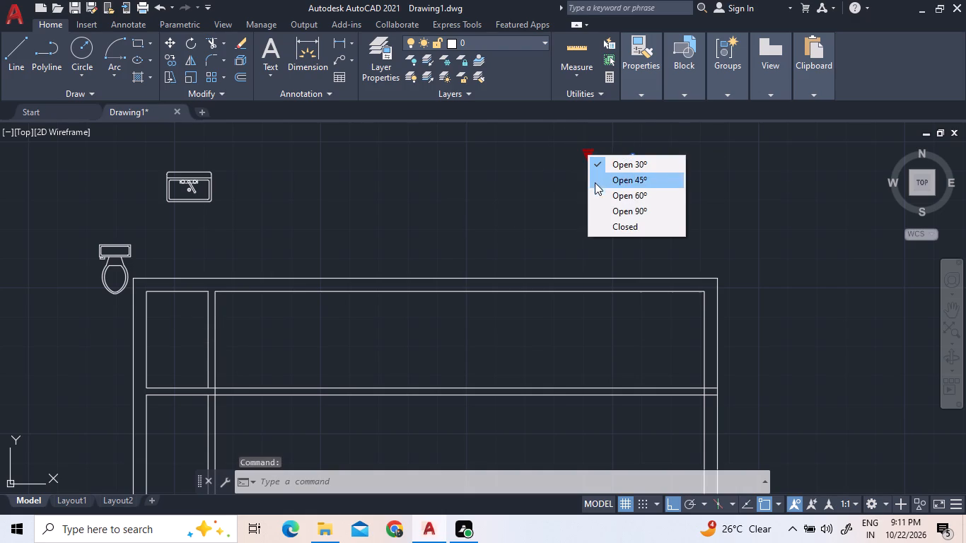
left_click(599, 207)
Reduce the metric door's opening width to a smaller size increment by stretching its jamb inward.
scroll(621, 178, "up", 4)
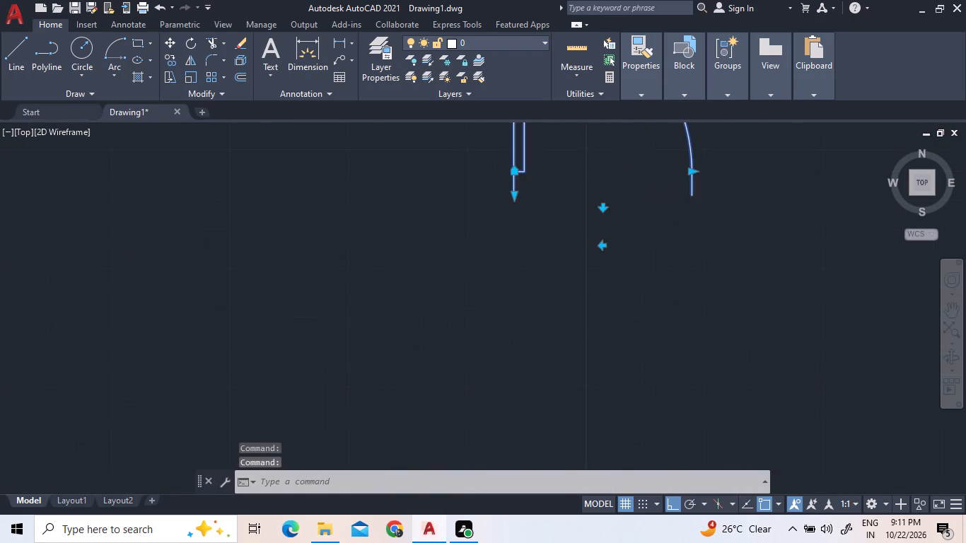
left_click(731, 167)
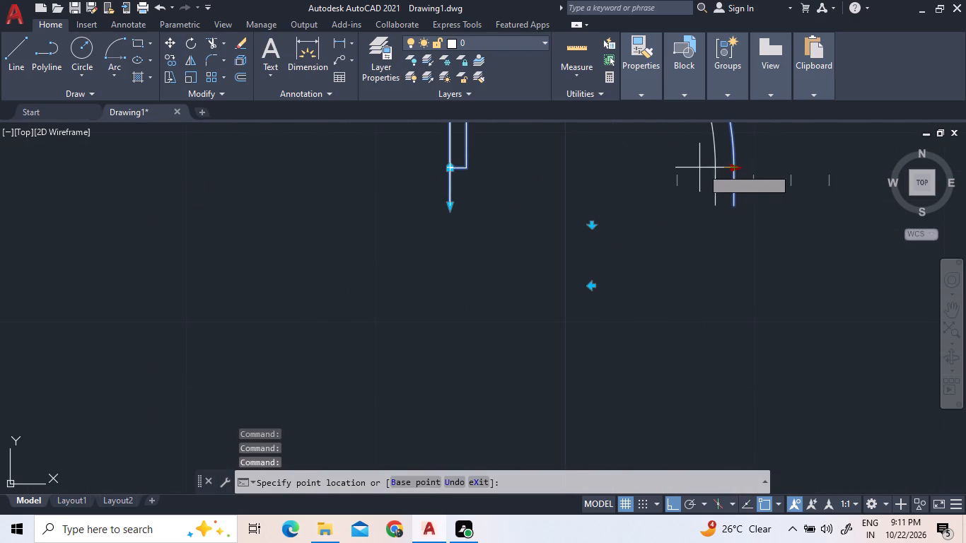
left_click(681, 167)
scroll(698, 291, "down", 2)
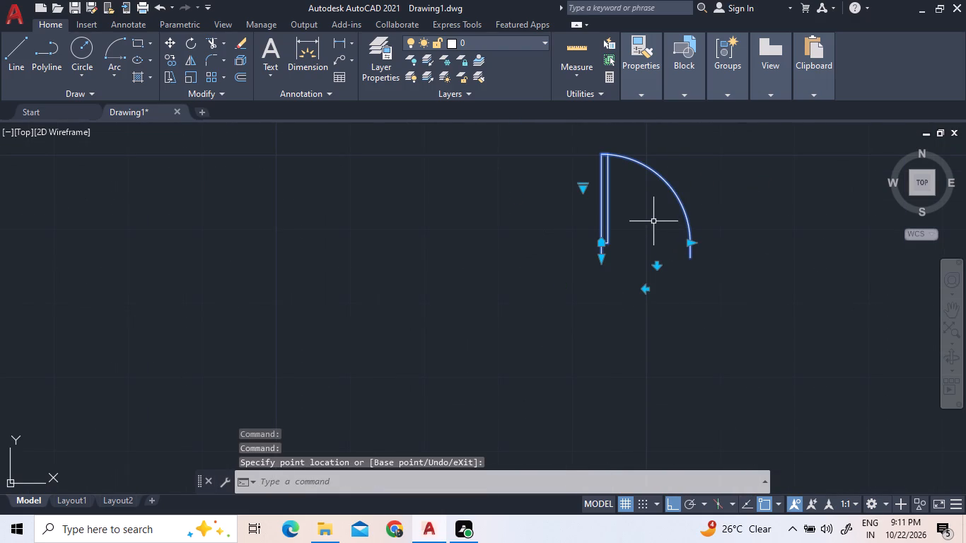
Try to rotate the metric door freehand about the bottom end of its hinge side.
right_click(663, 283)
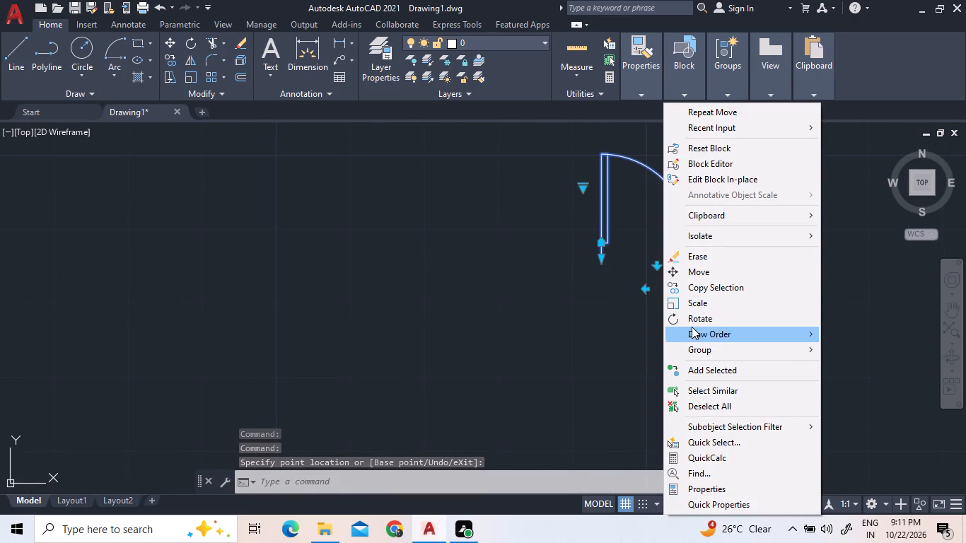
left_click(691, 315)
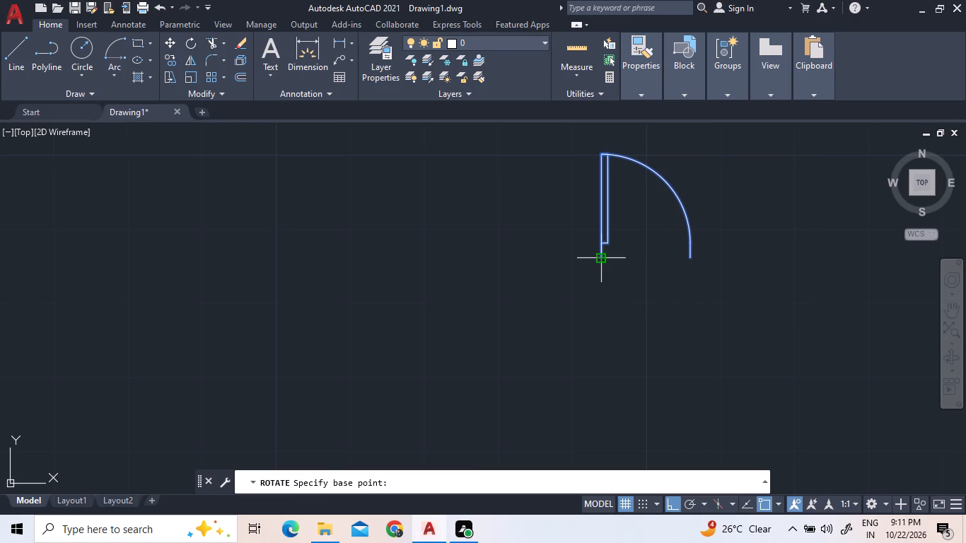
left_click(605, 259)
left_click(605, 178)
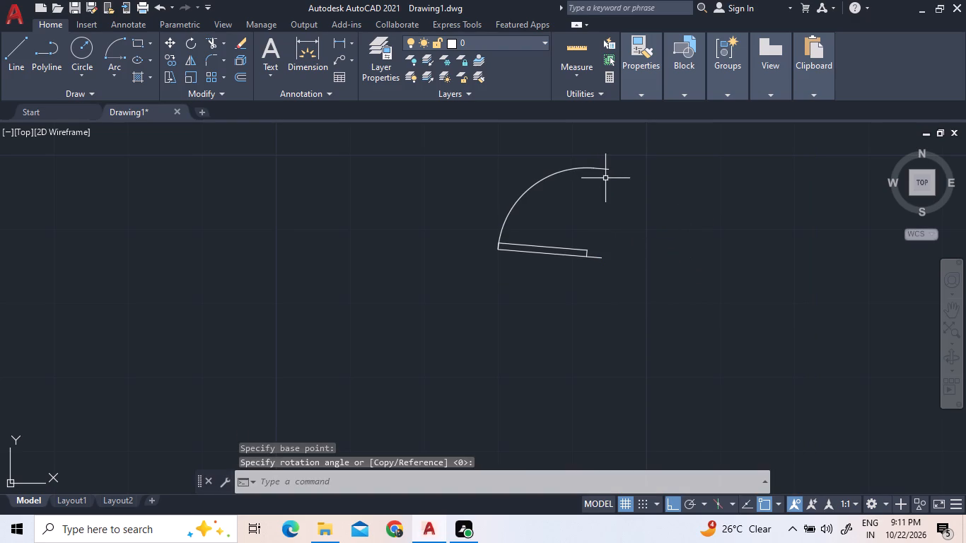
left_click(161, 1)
Rotate the metric door 90° counter-clockwise about the bottom end of its hinge side.
left_click(632, 251)
left_click(487, 173)
right_click(485, 188)
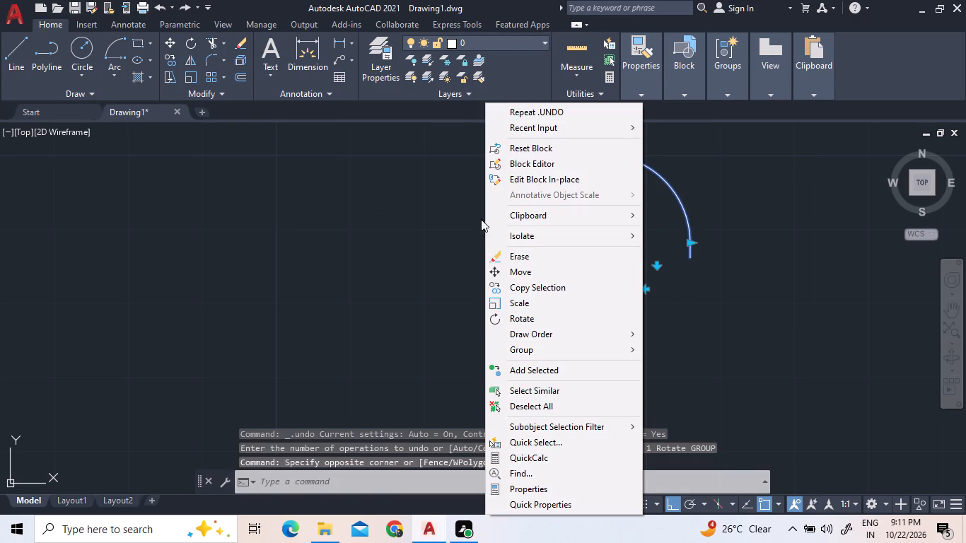
left_click(528, 318)
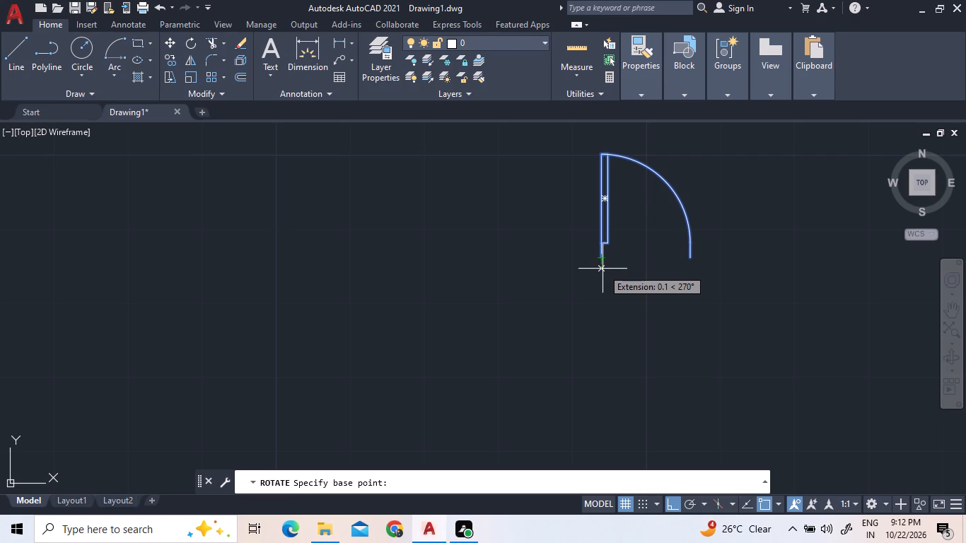
scroll(598, 255, "up", 1)
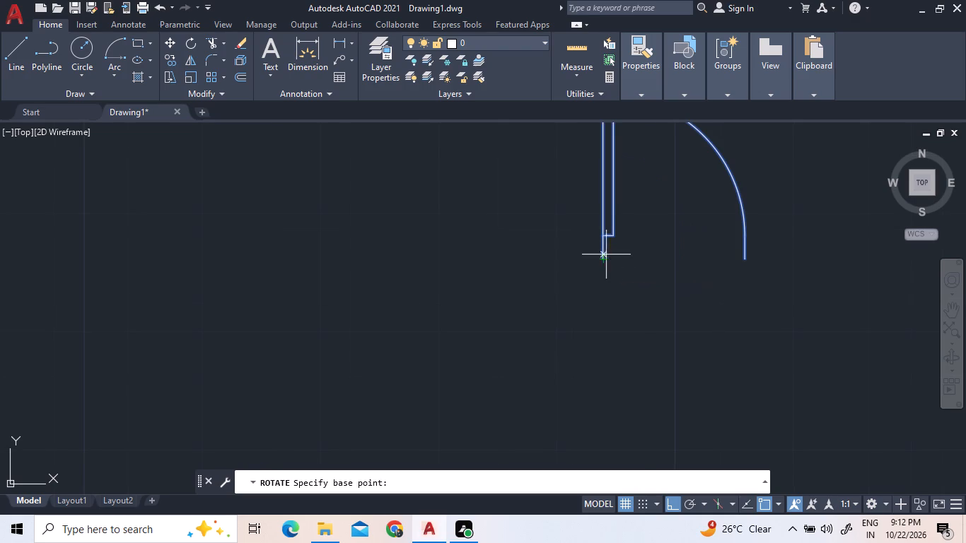
left_click(601, 259)
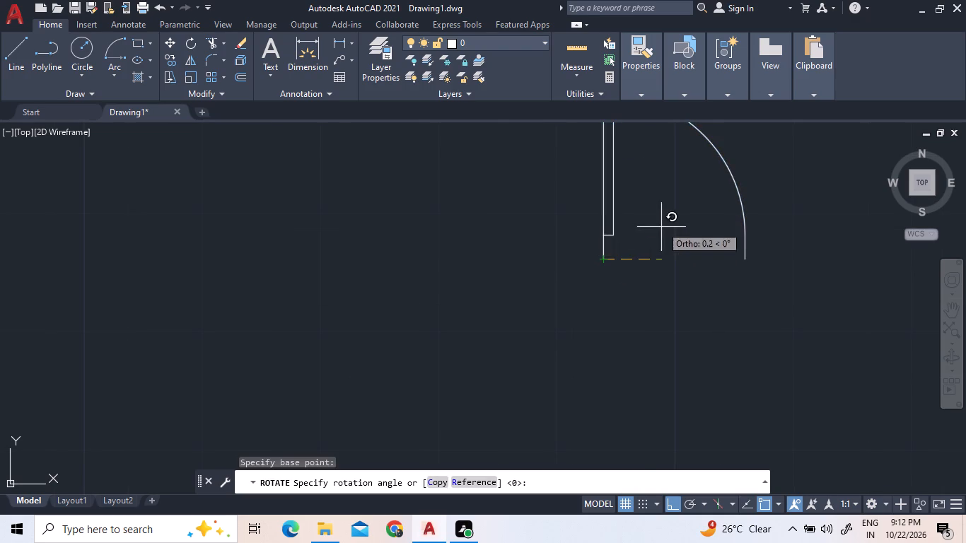
left_click(565, 158)
Move the door by its hinge-side end, with ortho off, to where the vertical partition's right face meets the horizontal partition's upper line.
scroll(588, 257, "down", 2)
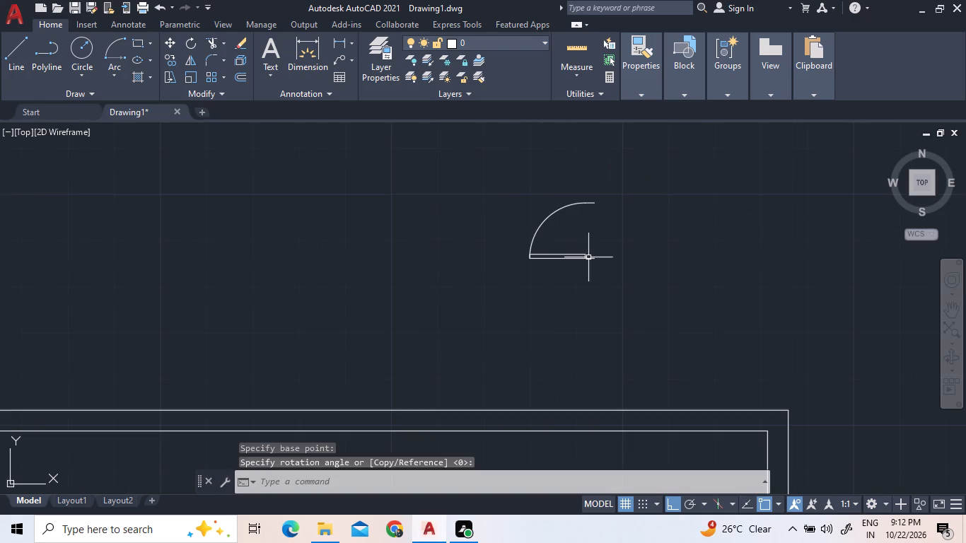
left_click(588, 257)
right_click(576, 247)
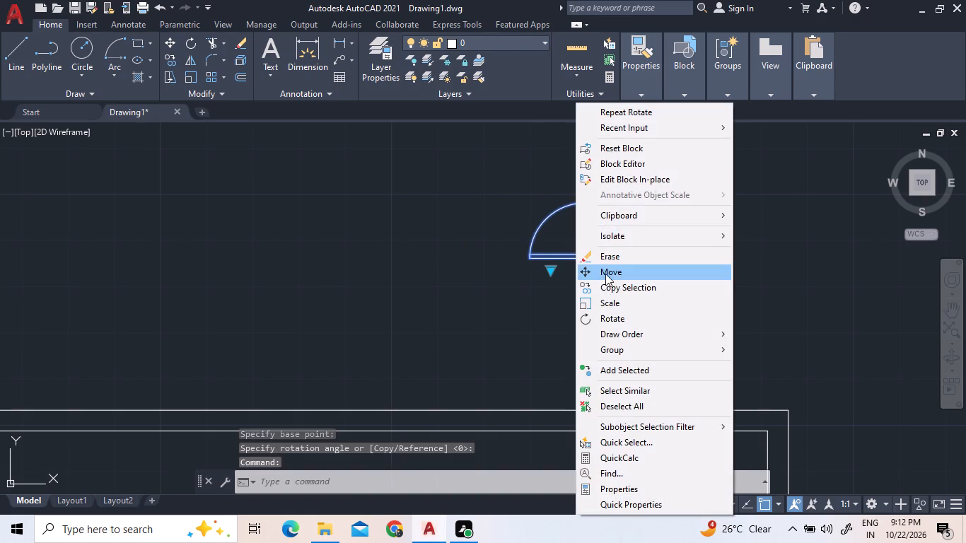
left_click(605, 274)
left_click(593, 256)
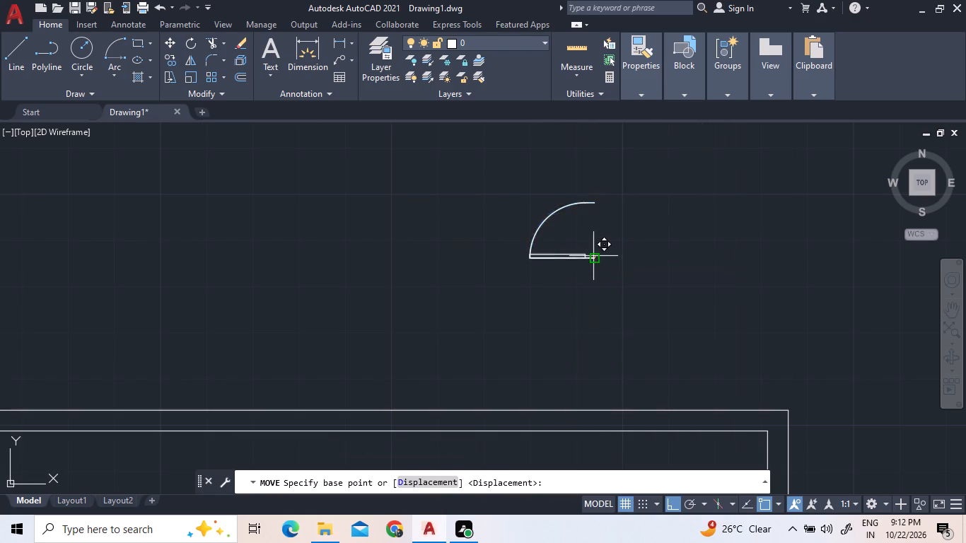
scroll(478, 295, "down", 4)
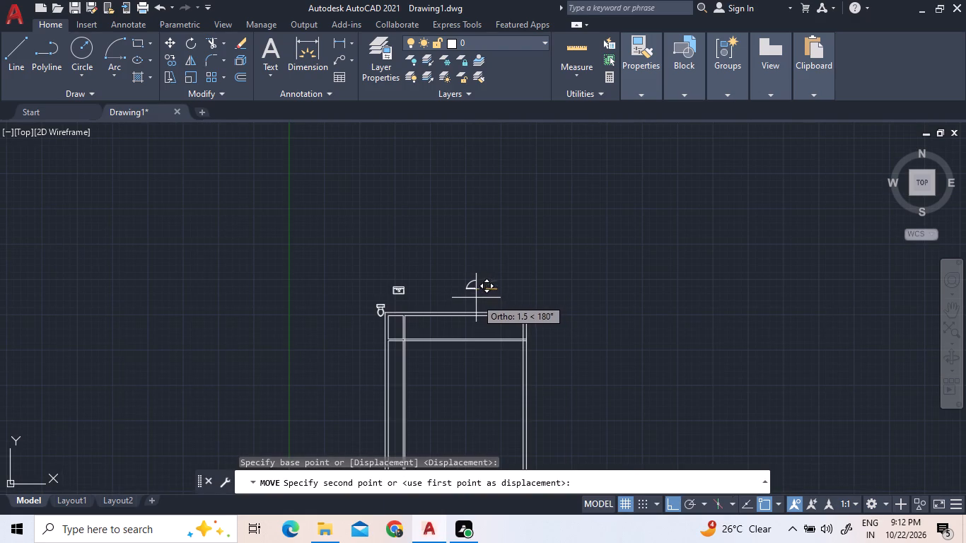
key("F8")
scroll(440, 342, "up", 3)
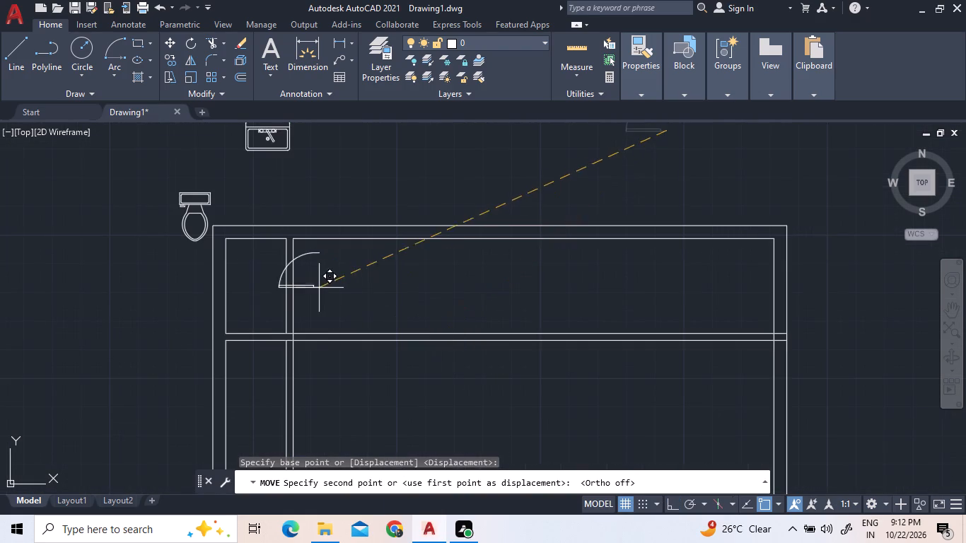
scroll(254, 324, "up", 3)
scroll(341, 396, "up", 4)
scroll(405, 342, "down", 3)
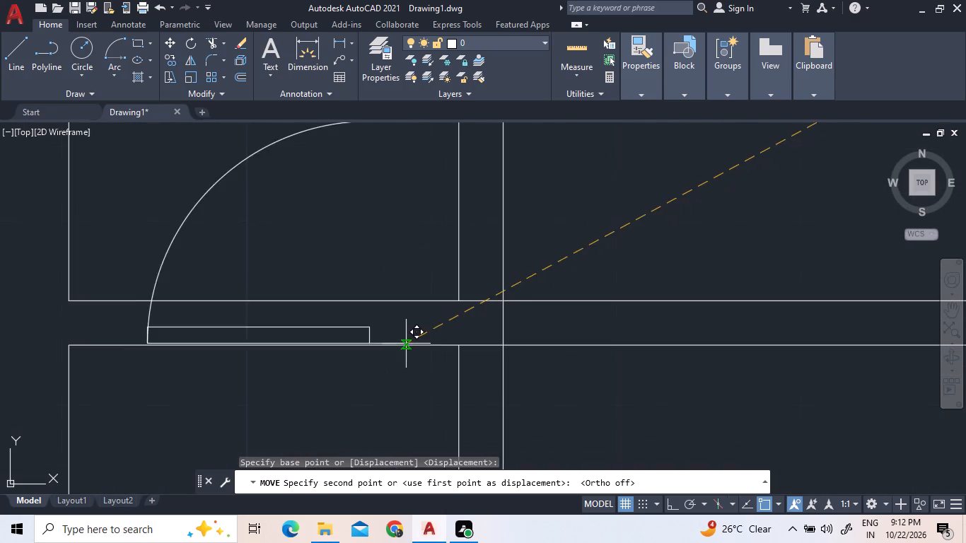
scroll(501, 298, "up", 4)
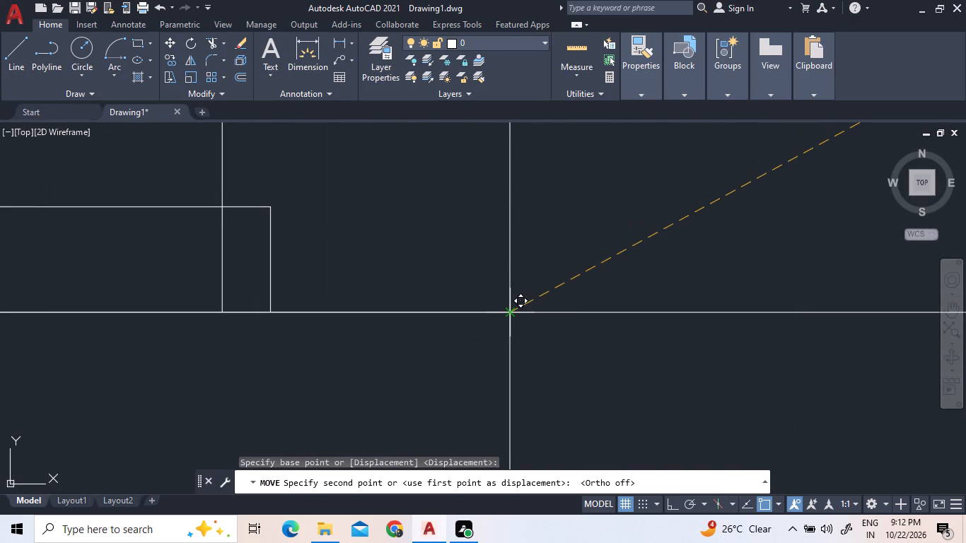
left_click(511, 317)
scroll(508, 325, "down", 2)
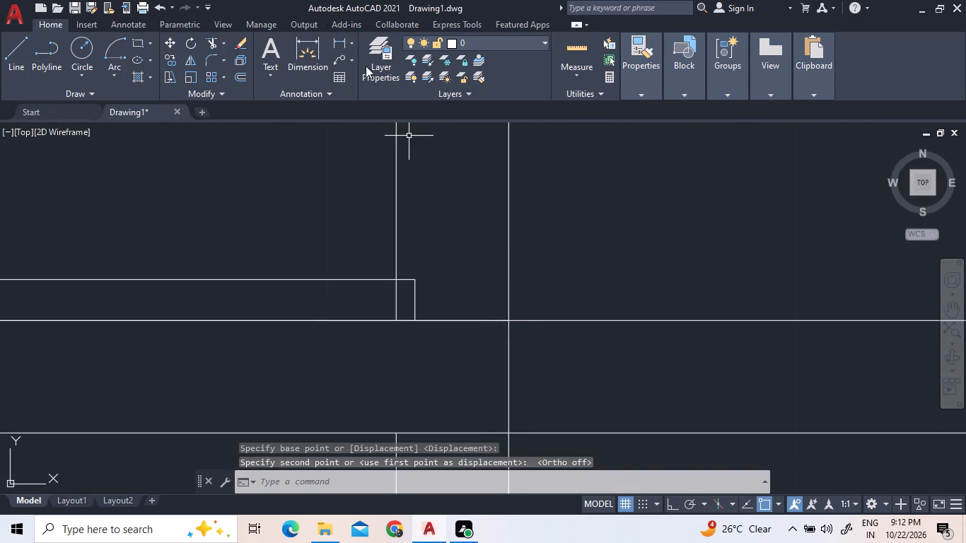
scroll(260, 201, "down", 4)
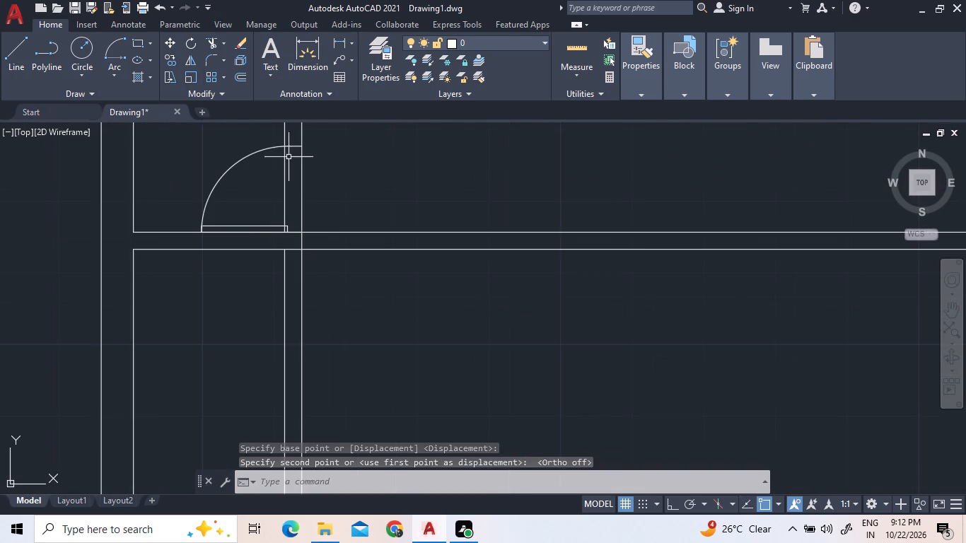
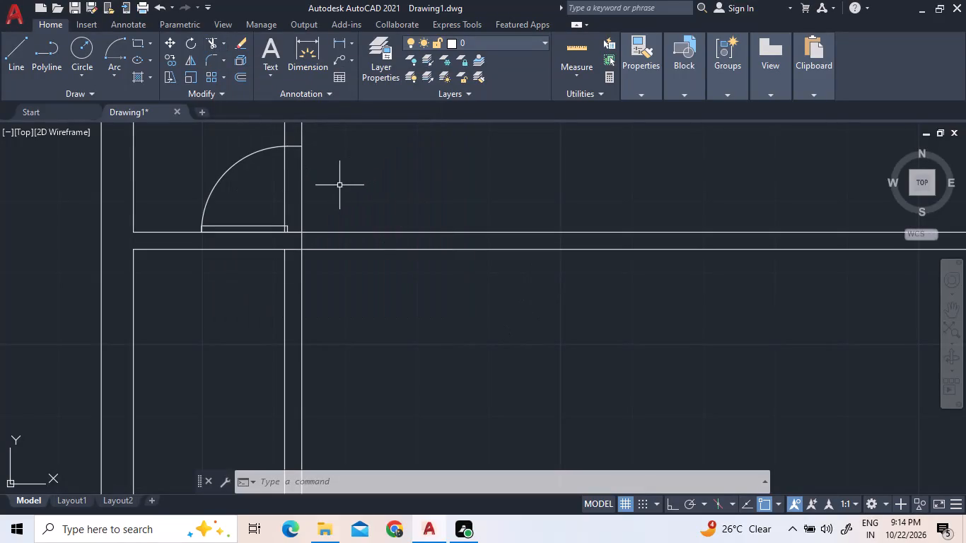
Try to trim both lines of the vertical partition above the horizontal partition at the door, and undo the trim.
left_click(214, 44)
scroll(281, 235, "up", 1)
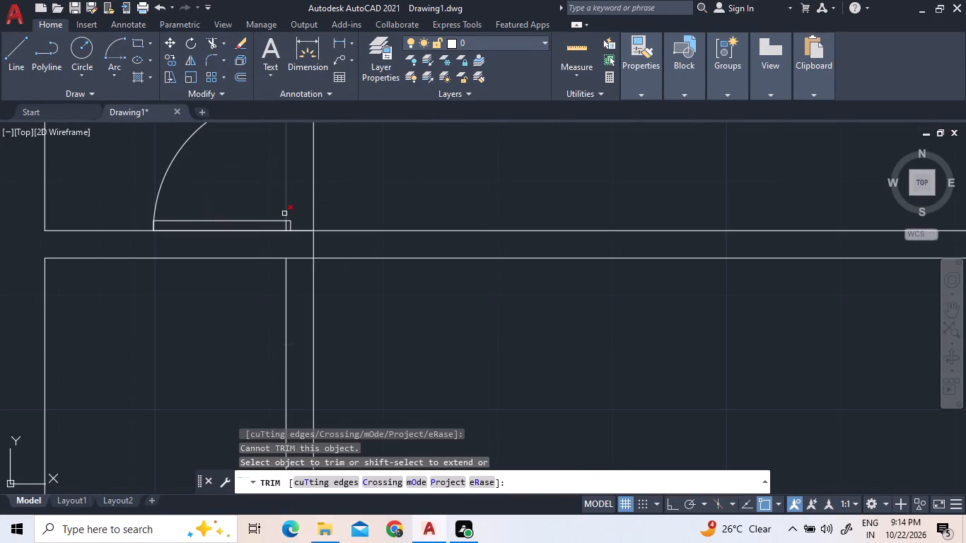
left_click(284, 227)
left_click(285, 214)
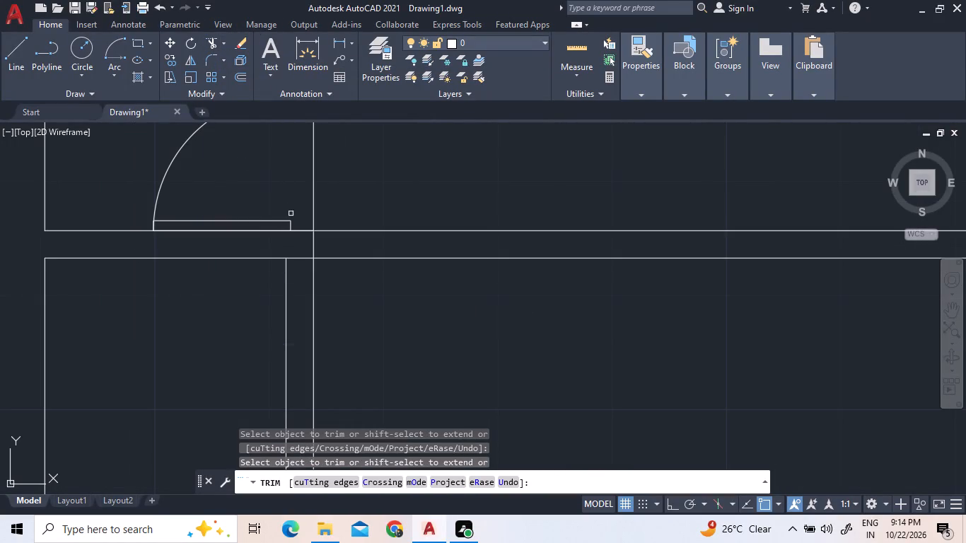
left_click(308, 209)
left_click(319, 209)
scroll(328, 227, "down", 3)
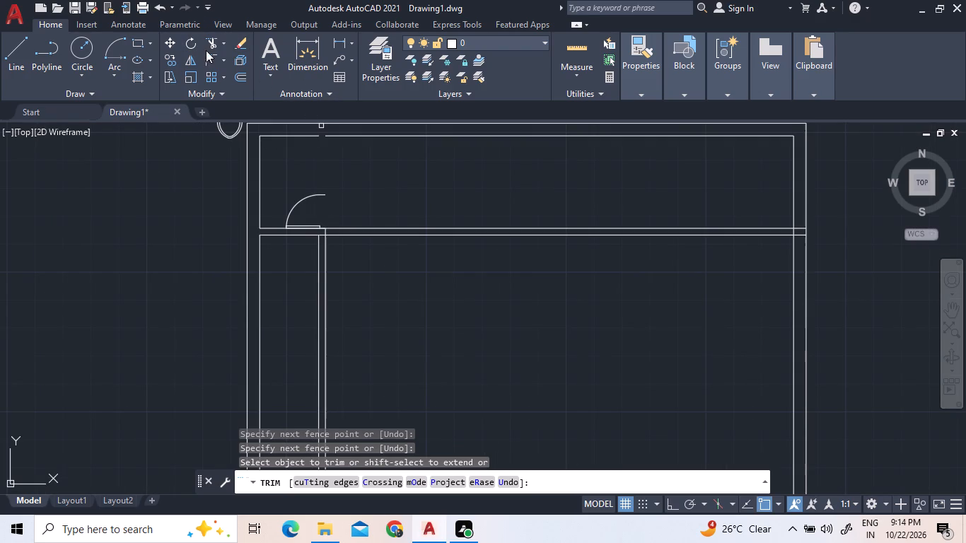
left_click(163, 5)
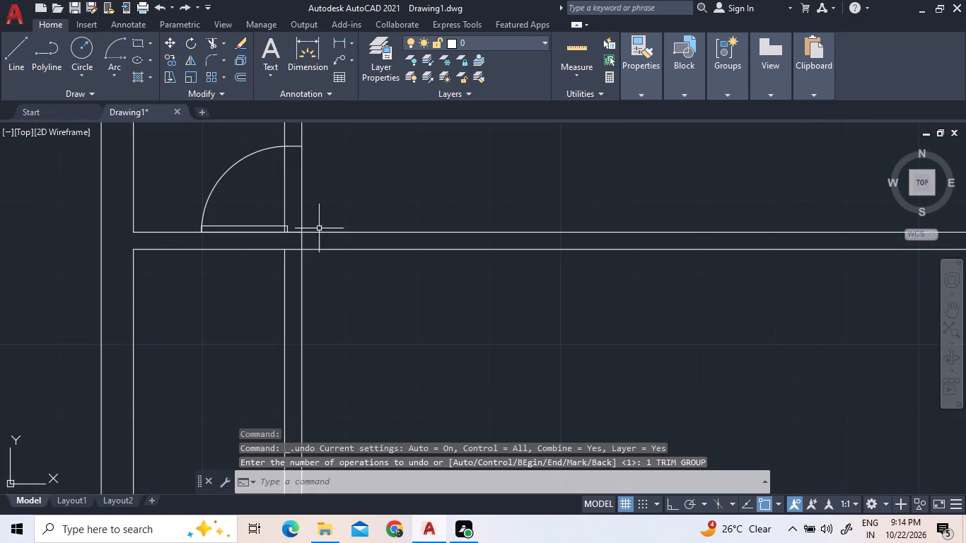
Trim both lines of the vertical partition across the door opening, between the end of the swing arc and the horizontal partition.
scroll(325, 285, "down", 3)
scroll(340, 197, "up", 3)
scroll(328, 294, "down", 2)
scroll(322, 327, "up", 1)
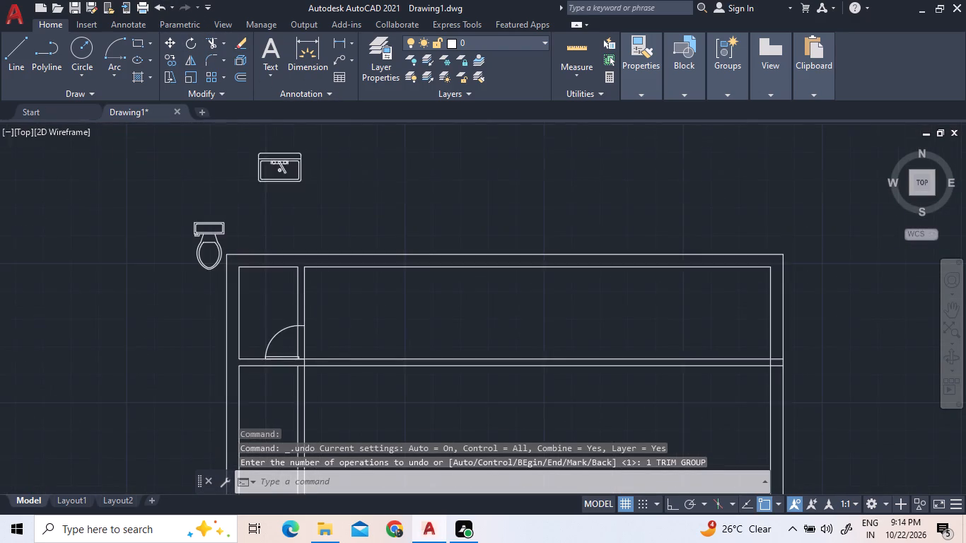
scroll(322, 327, "up", 2)
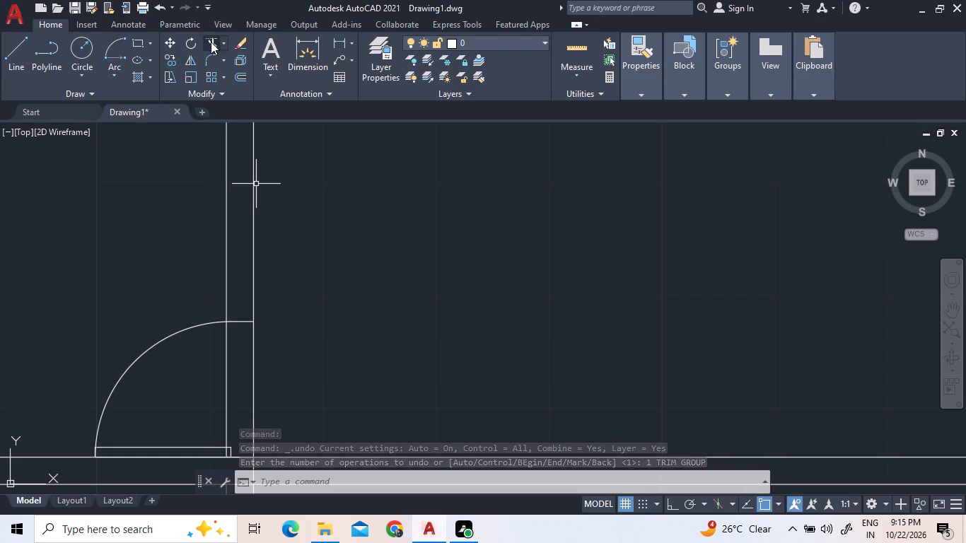
left_click(211, 42)
left_click(254, 340)
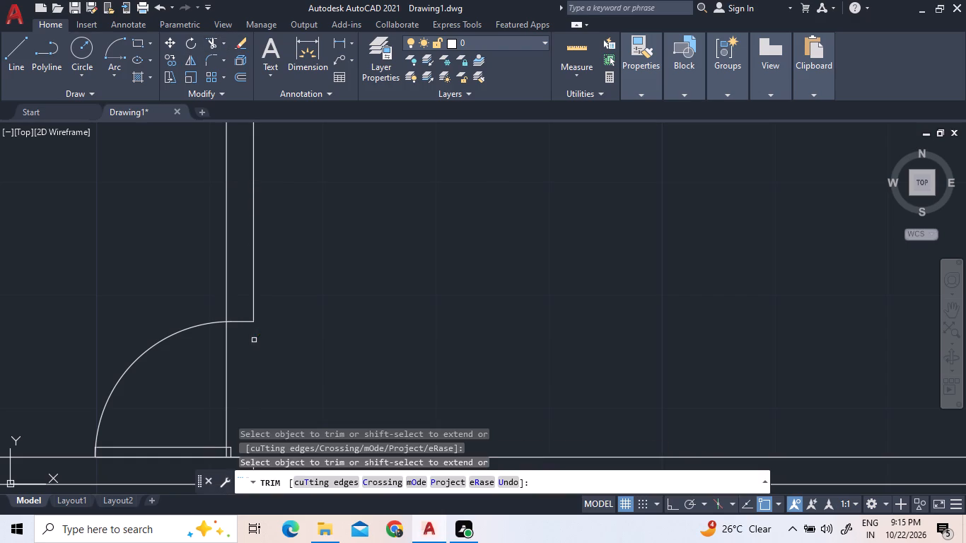
left_click(229, 338)
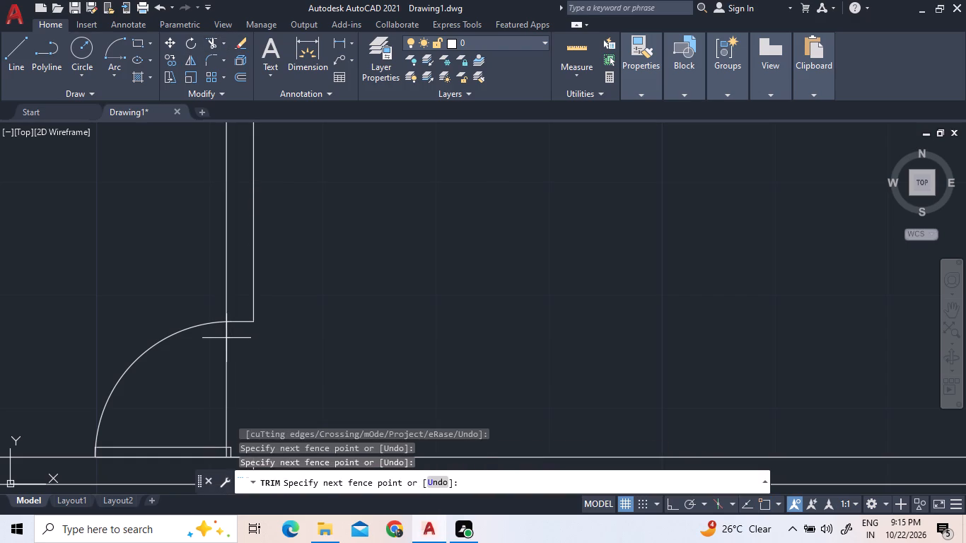
left_click(226, 337)
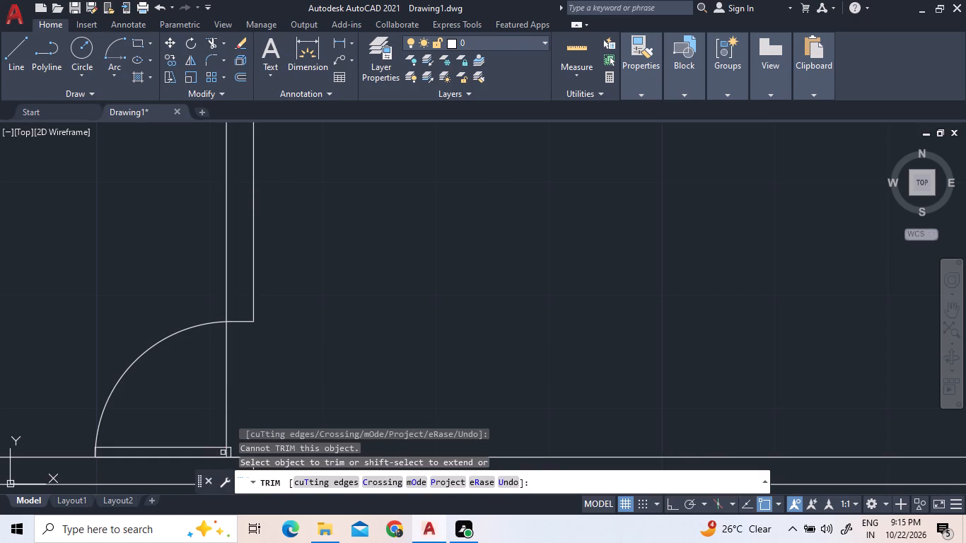
left_click(226, 454)
left_click(226, 426)
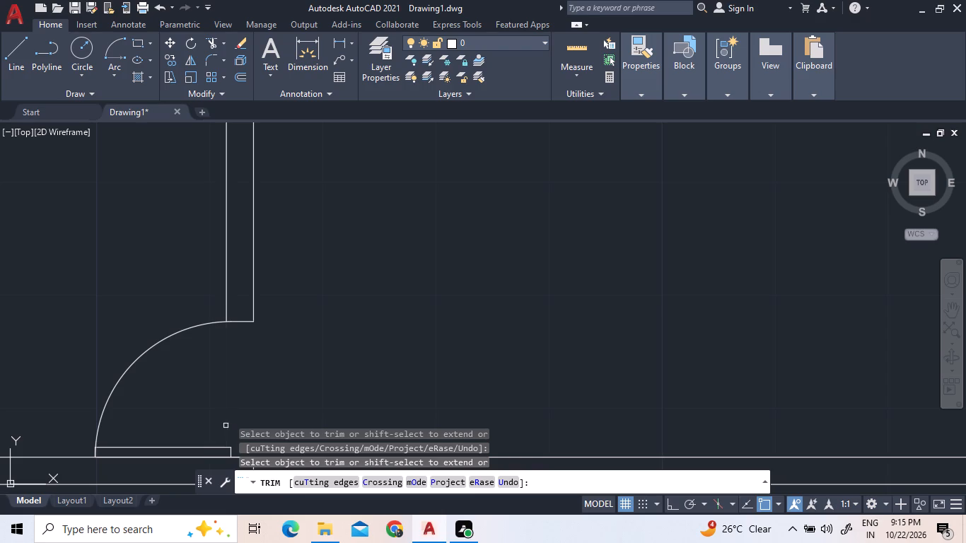
scroll(241, 265, "down", 1)
right_click(308, 247)
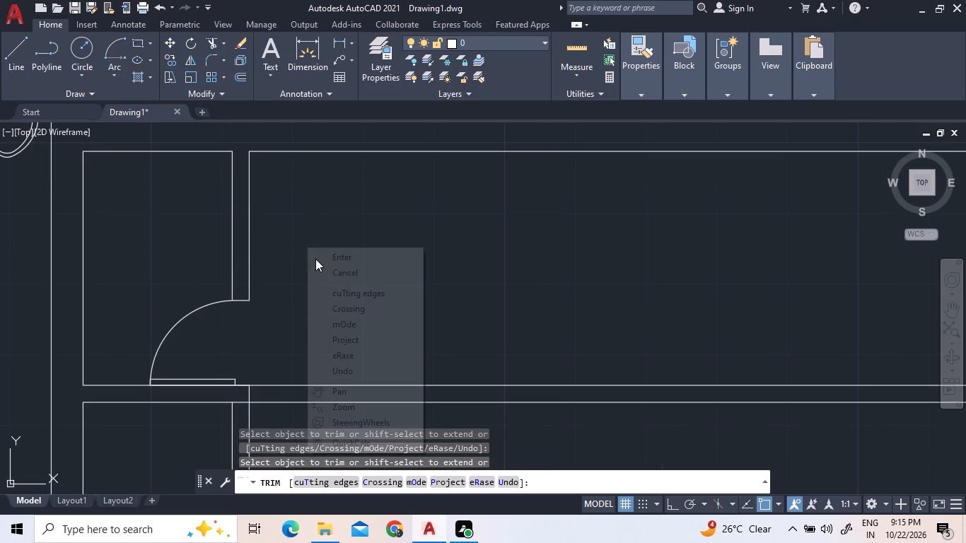
left_click(320, 261)
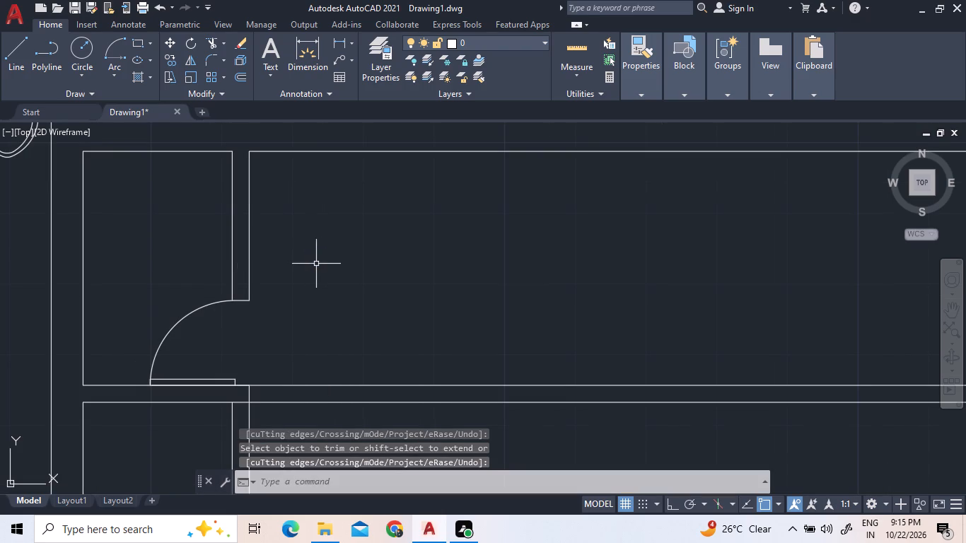
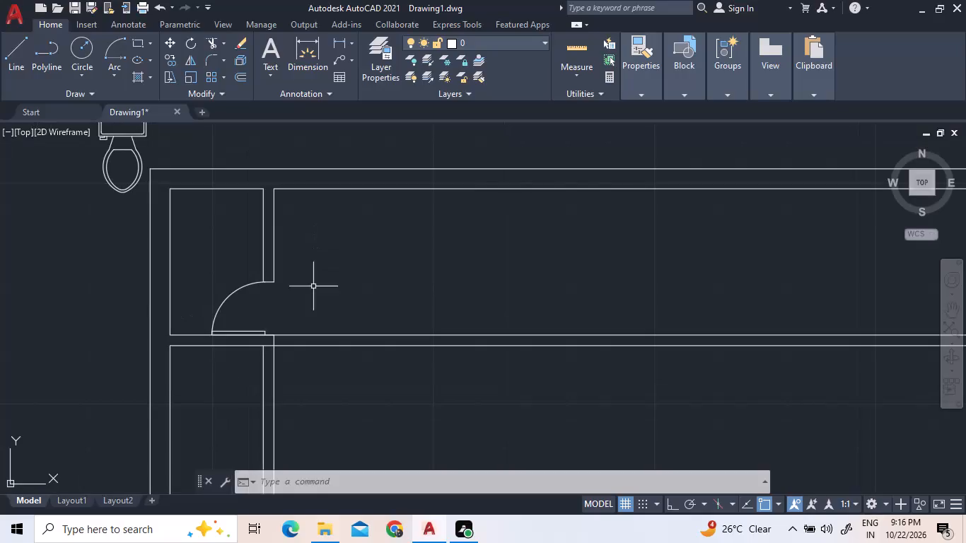
Rotate the sink together with its faucet 90 degrees about the end of the sink's back edge.
scroll(313, 305, "down", 1)
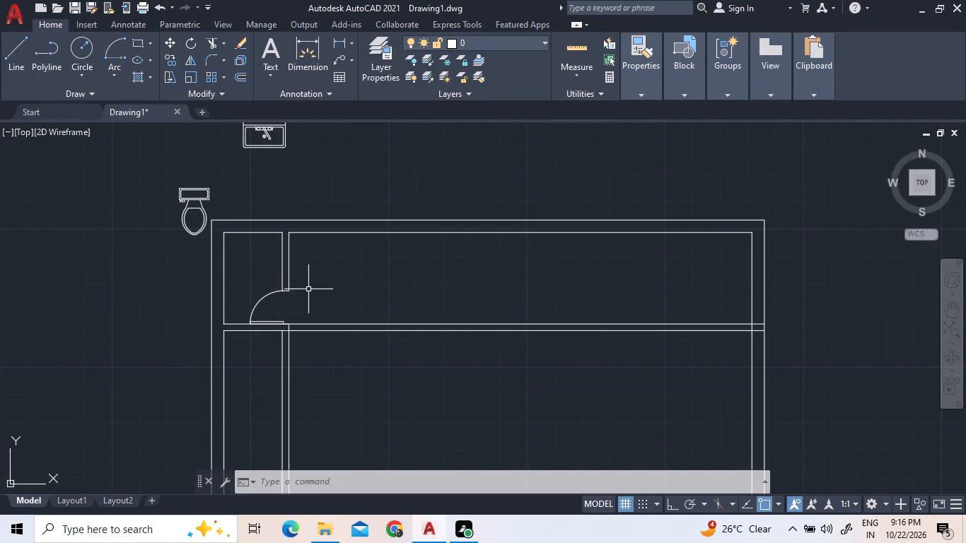
scroll(308, 291, "down", 2)
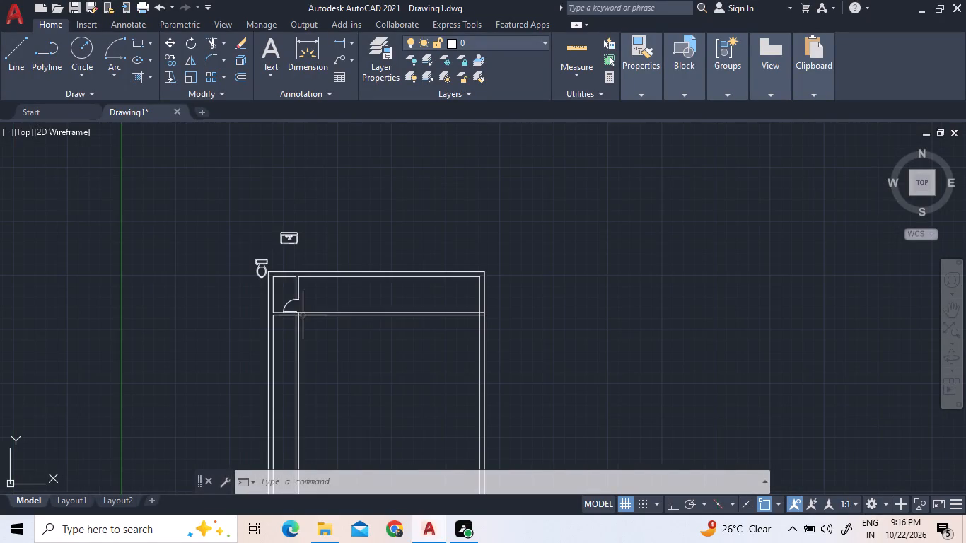
scroll(278, 245, "up", 2)
left_click(345, 247)
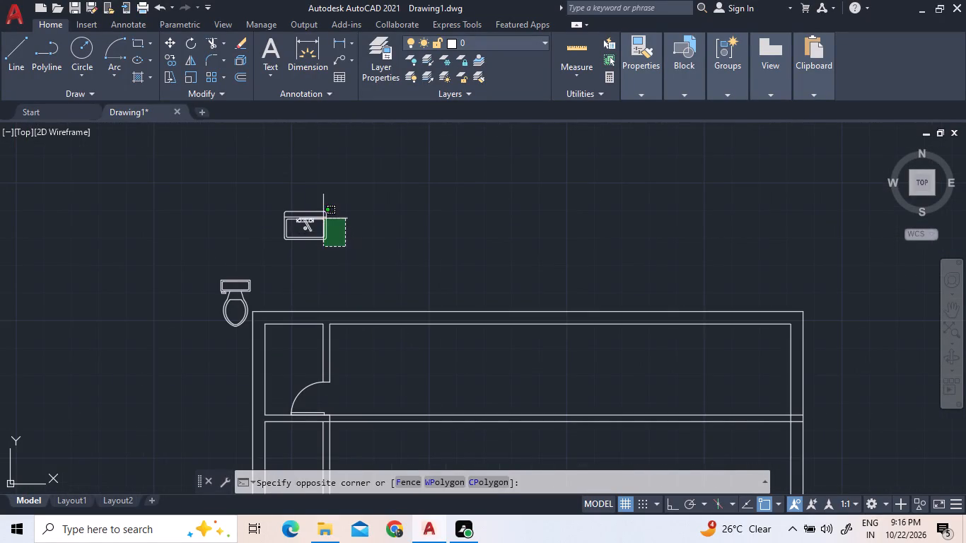
left_click(298, 203)
right_click(296, 202)
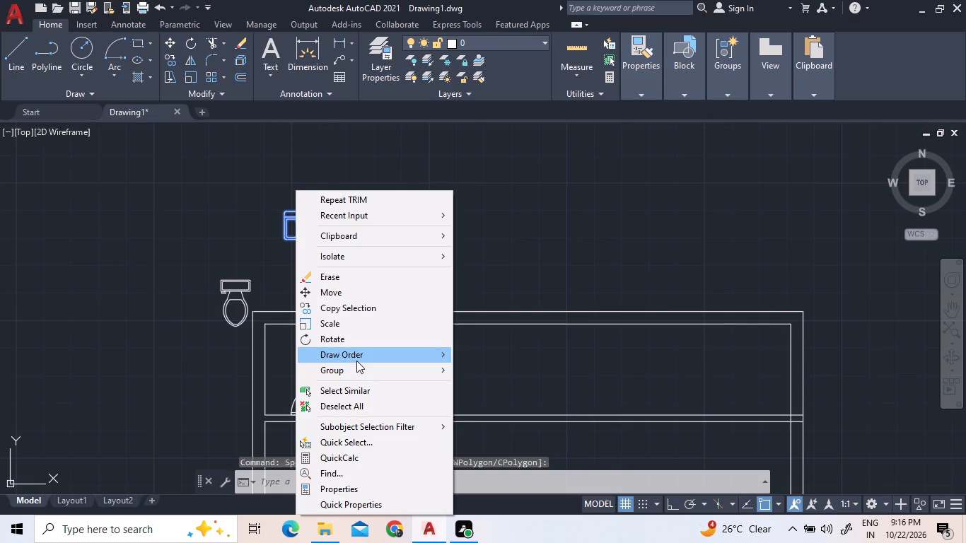
left_click(347, 343)
scroll(345, 214, "up", 2)
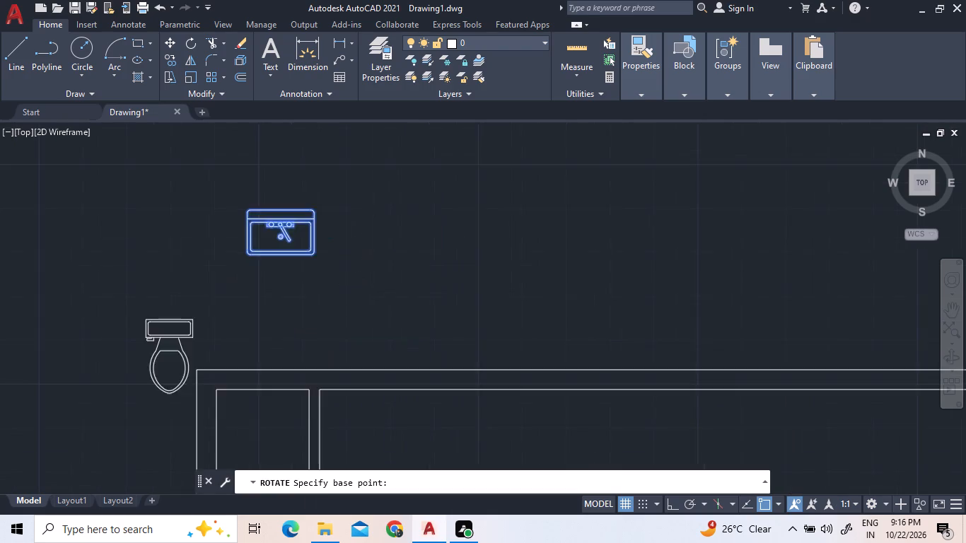
left_click(293, 207)
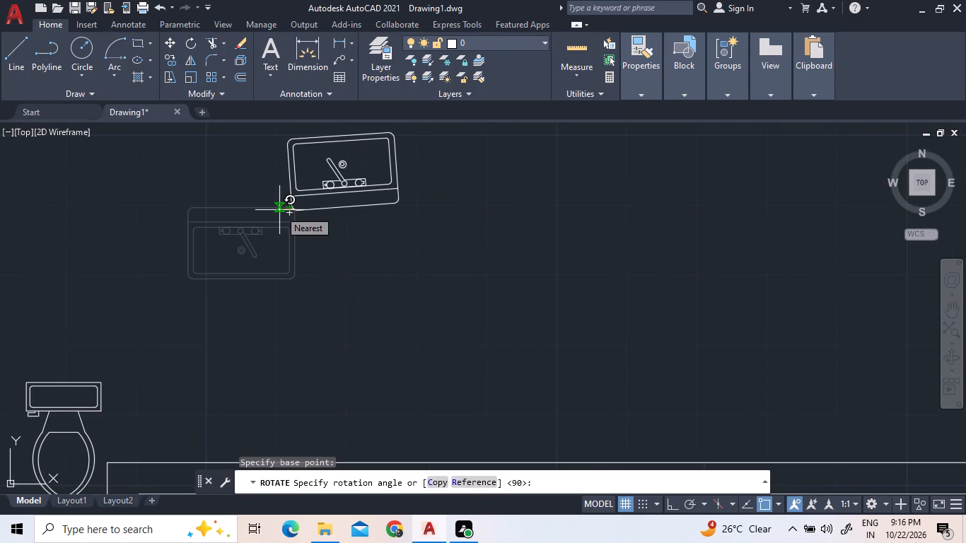
key("F8")
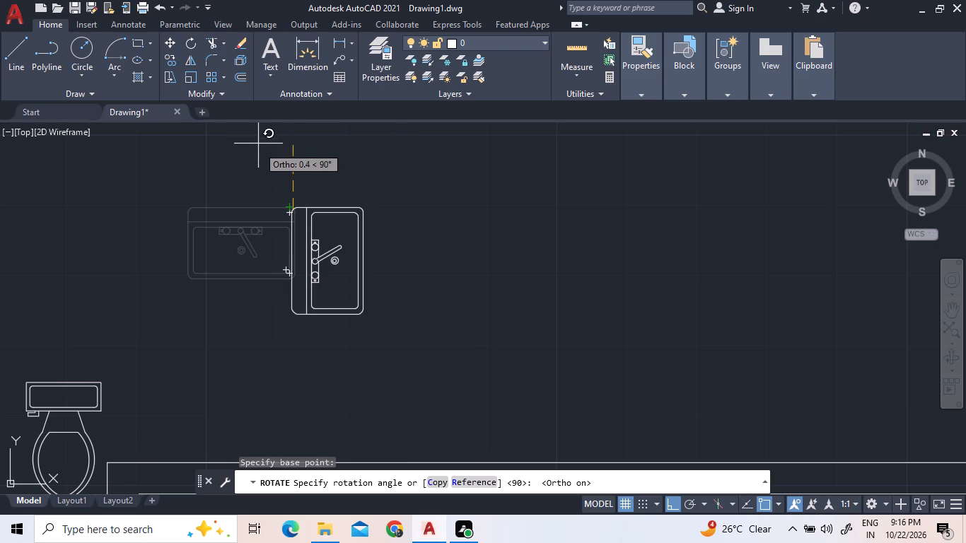
left_click(267, 136)
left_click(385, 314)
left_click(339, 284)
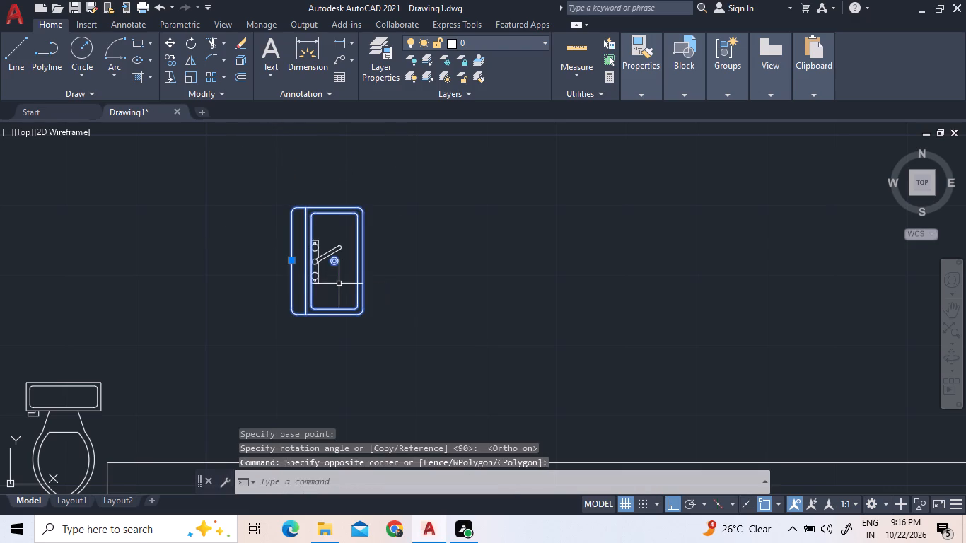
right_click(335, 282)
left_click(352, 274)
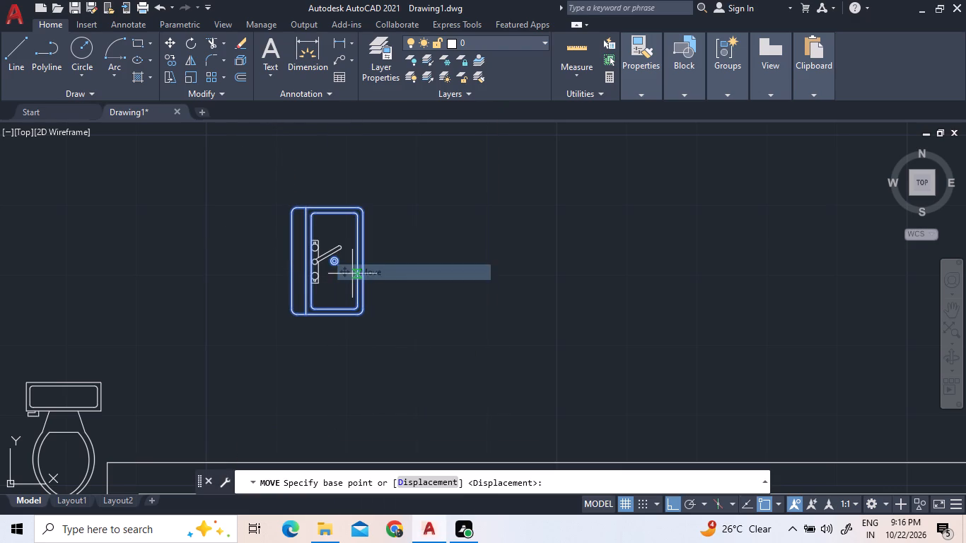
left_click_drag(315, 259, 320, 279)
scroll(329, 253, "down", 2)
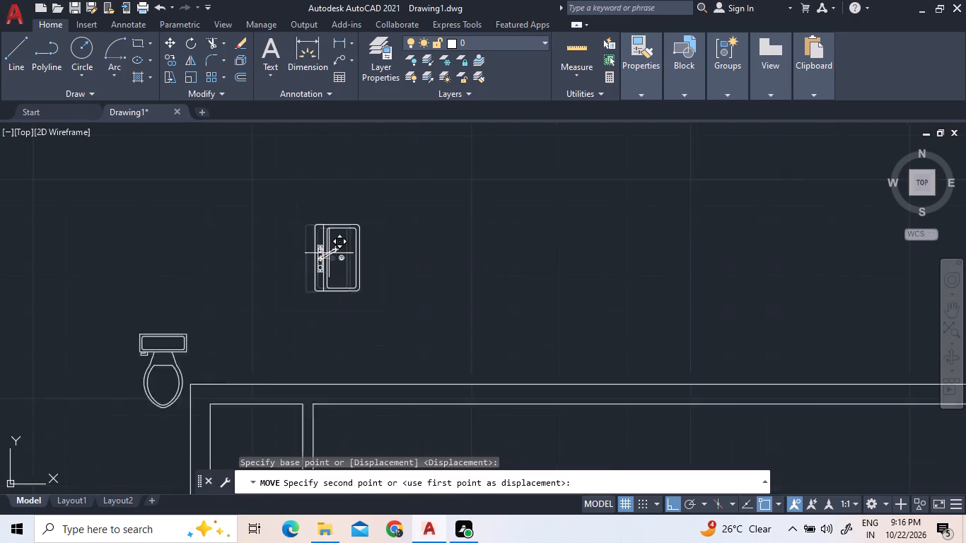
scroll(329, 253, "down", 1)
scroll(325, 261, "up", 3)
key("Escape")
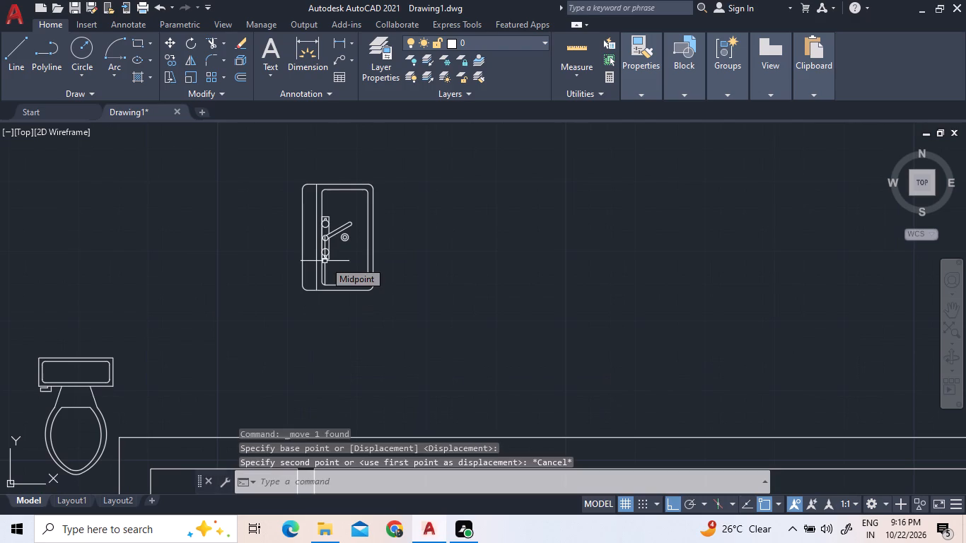
Move the sink and faucet into the small corner room, with the sink's back against the outer wall's inner face opposite the door.
left_click(428, 324)
left_click(192, 172)
right_click(192, 172)
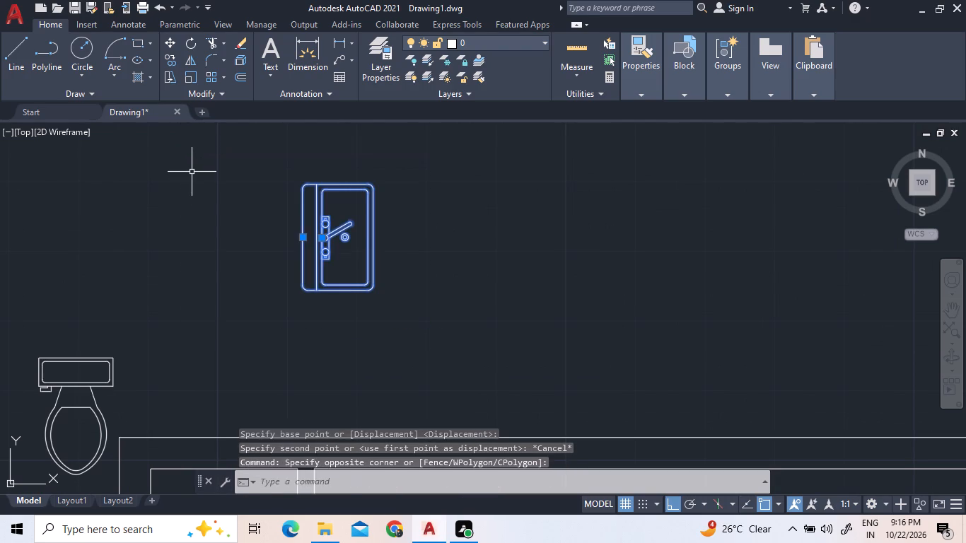
left_click(310, 272)
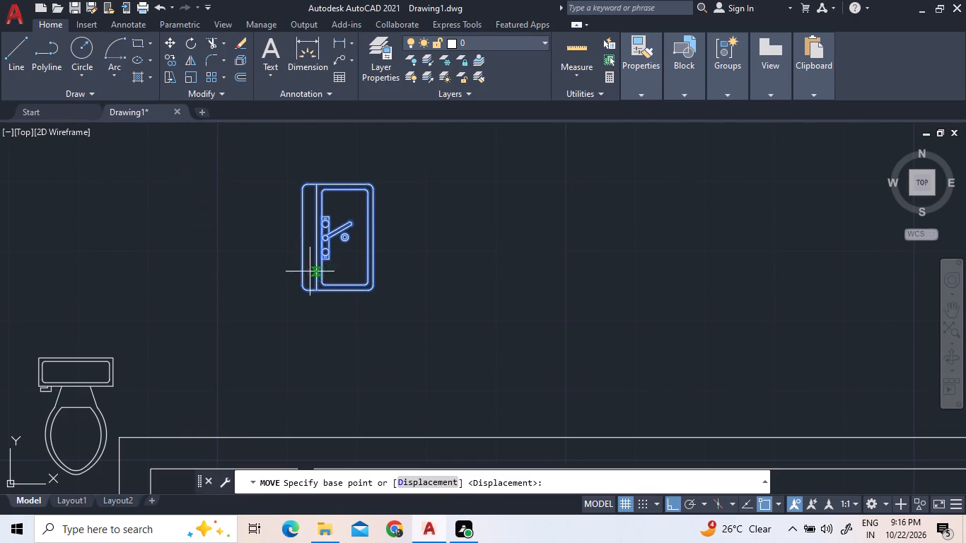
left_click(327, 282)
scroll(255, 258, "down", 4)
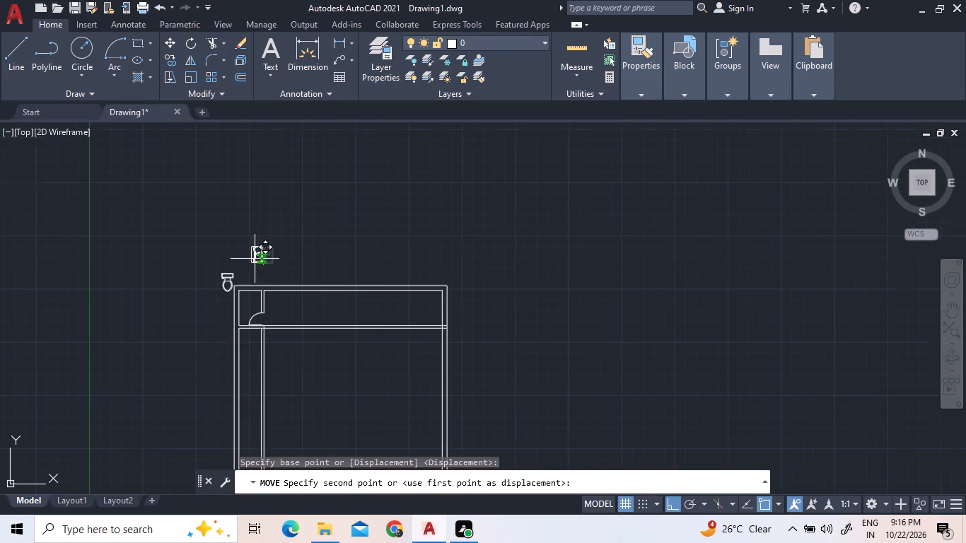
key("F8")
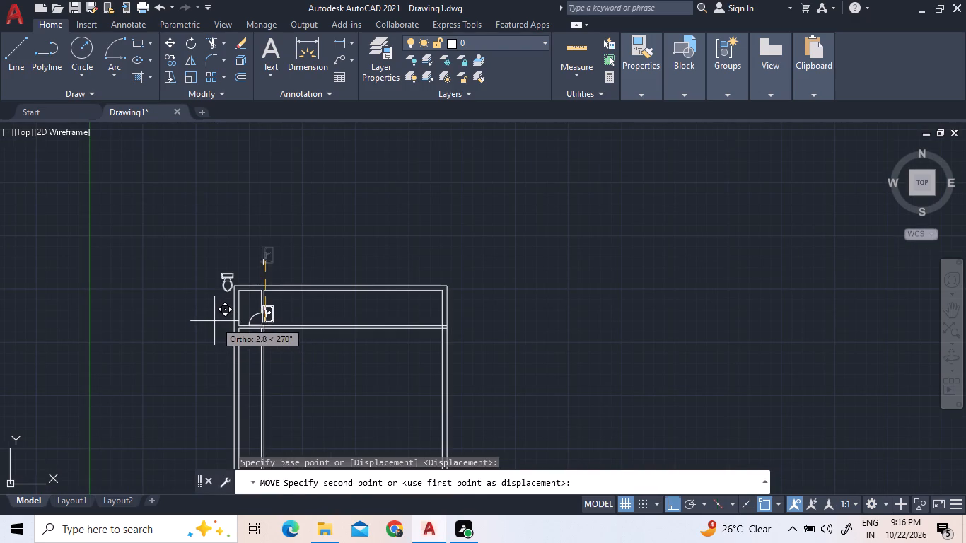
scroll(228, 310, "up", 4)
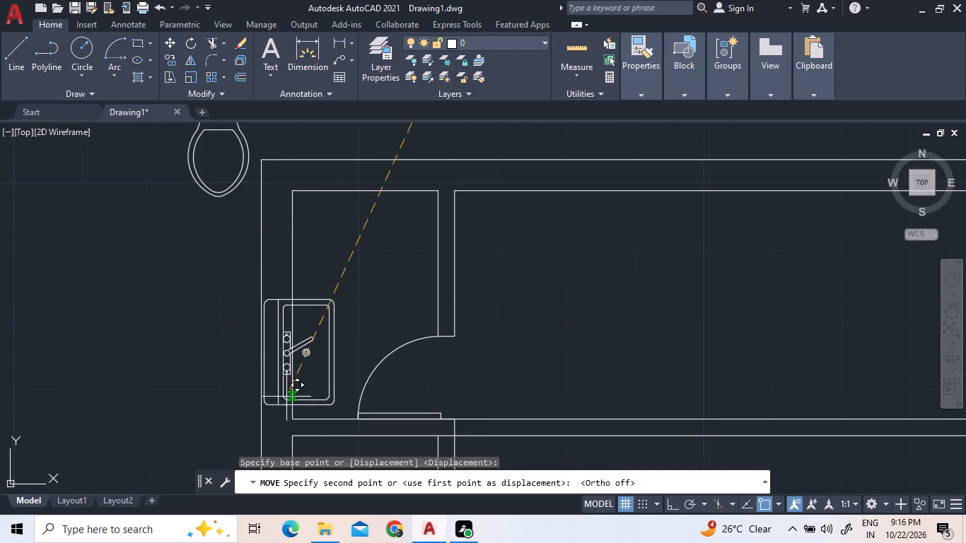
scroll(303, 398, "up", 1)
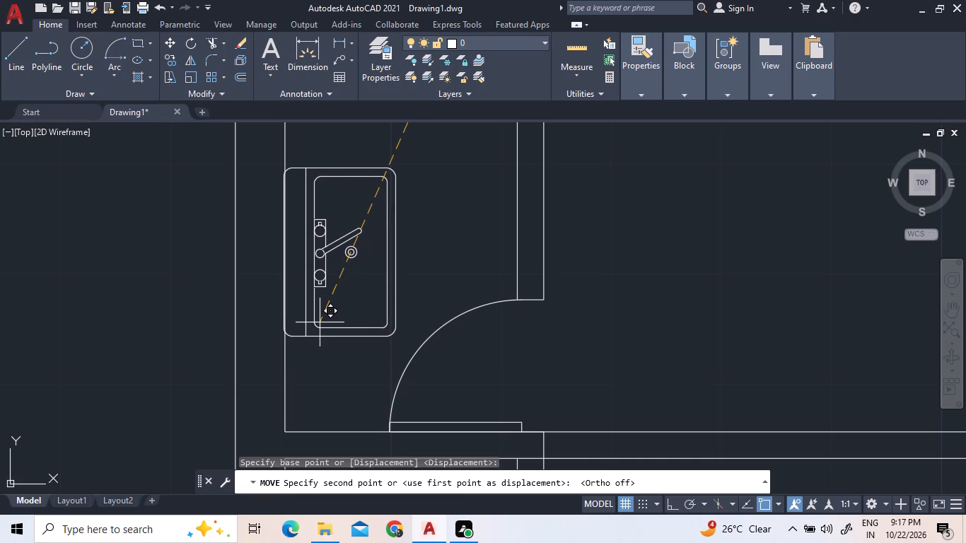
left_click(321, 322)
Rotate the toilet 90 degrees about the corner of its tank so the bowl points toward the plan.
scroll(330, 354, "down", 3)
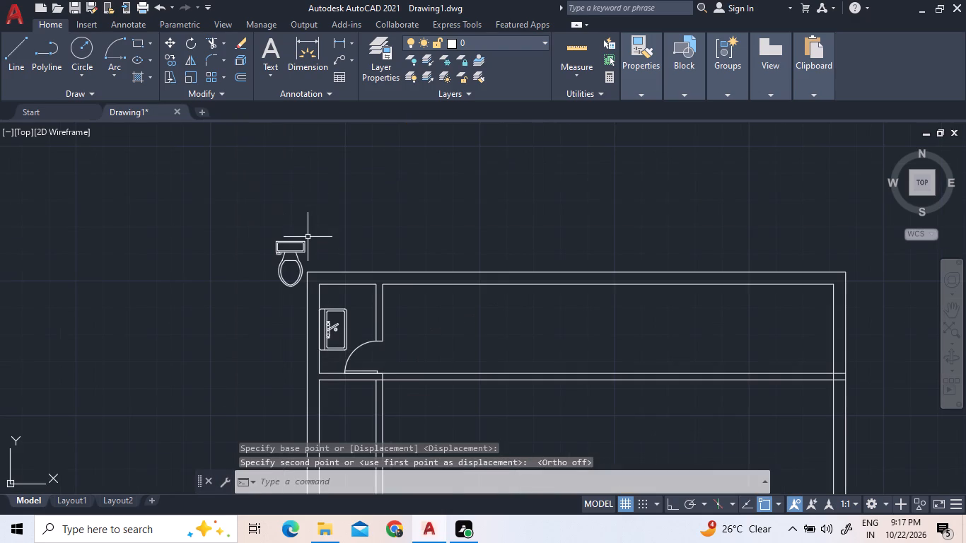
left_click(308, 250)
left_click(294, 247)
right_click(288, 238)
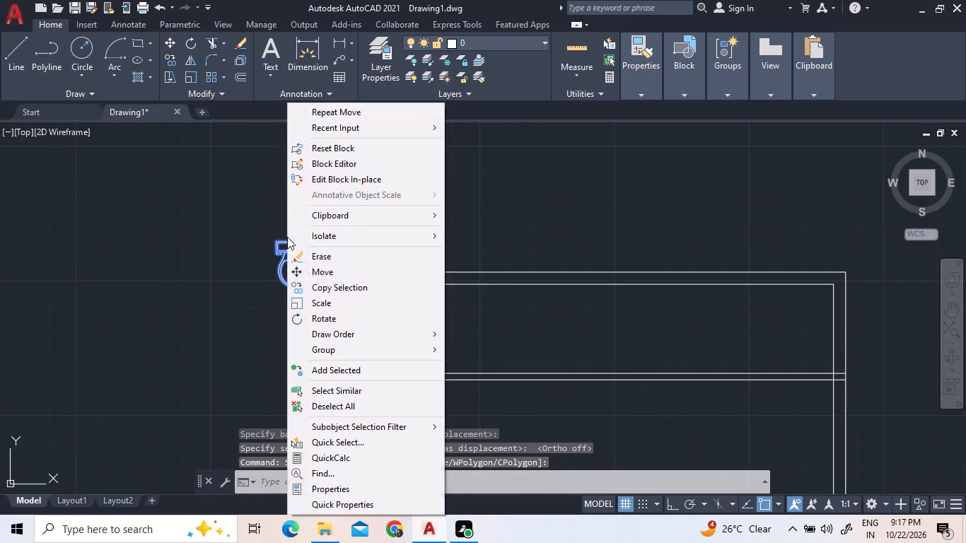
left_click(318, 318)
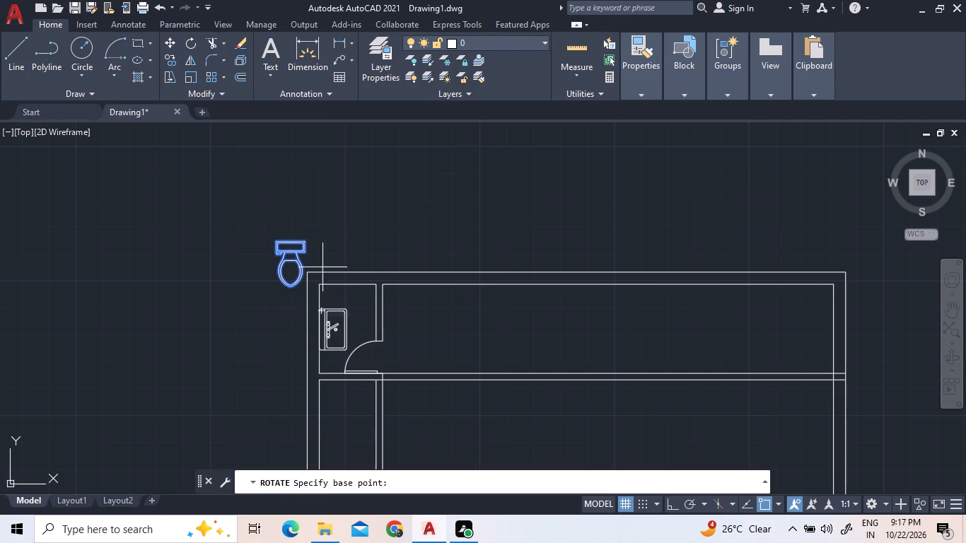
left_click(305, 239)
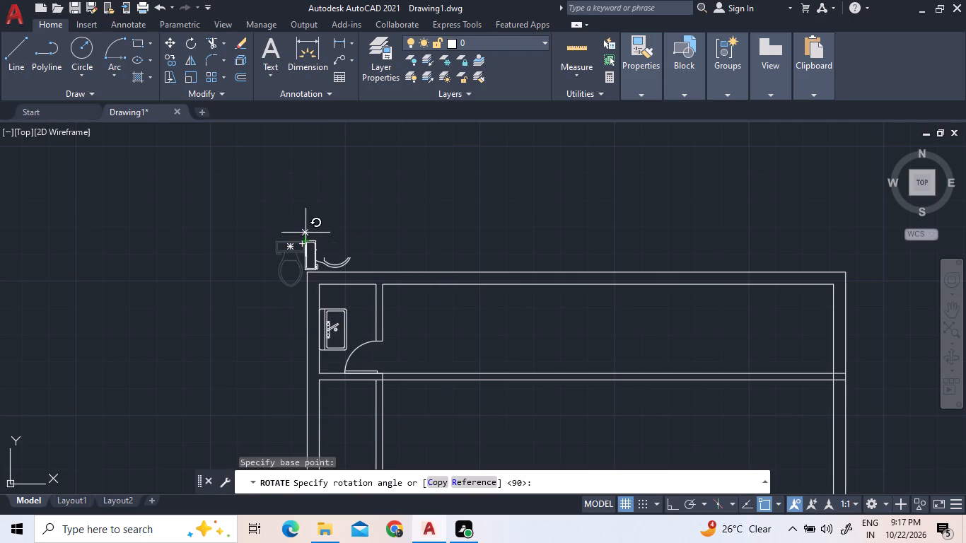
left_click(302, 221)
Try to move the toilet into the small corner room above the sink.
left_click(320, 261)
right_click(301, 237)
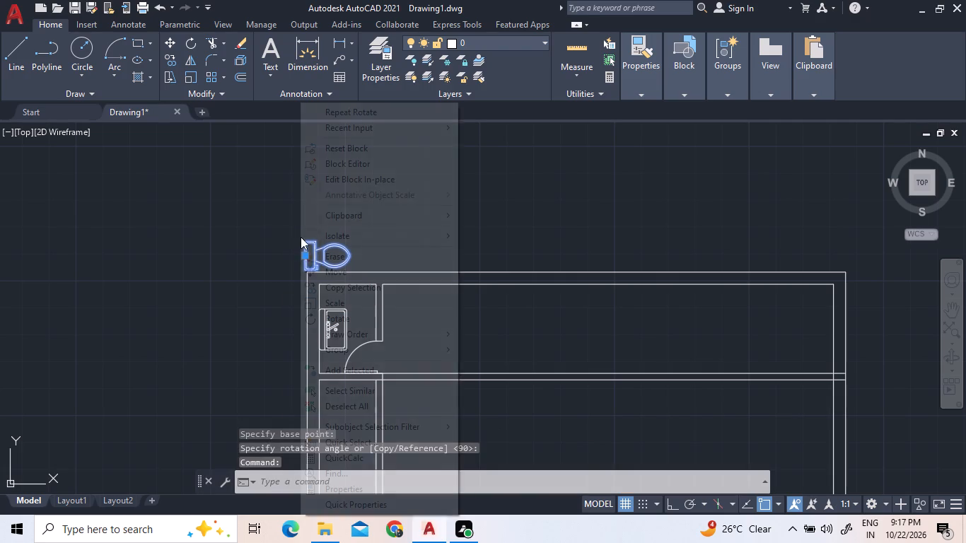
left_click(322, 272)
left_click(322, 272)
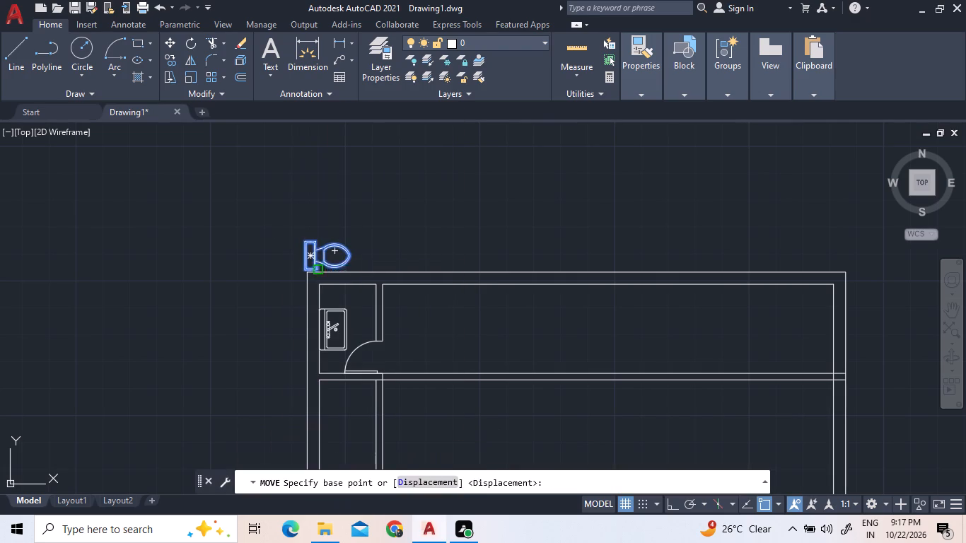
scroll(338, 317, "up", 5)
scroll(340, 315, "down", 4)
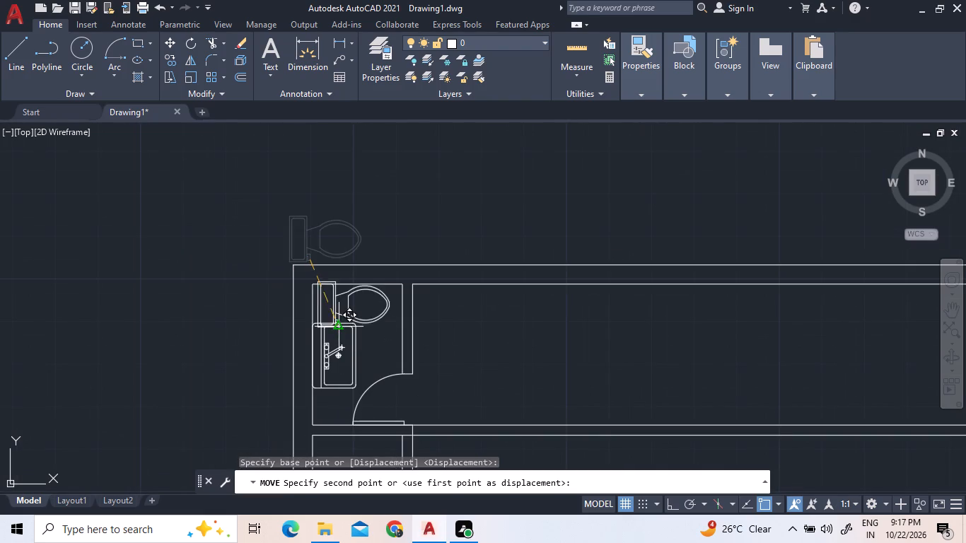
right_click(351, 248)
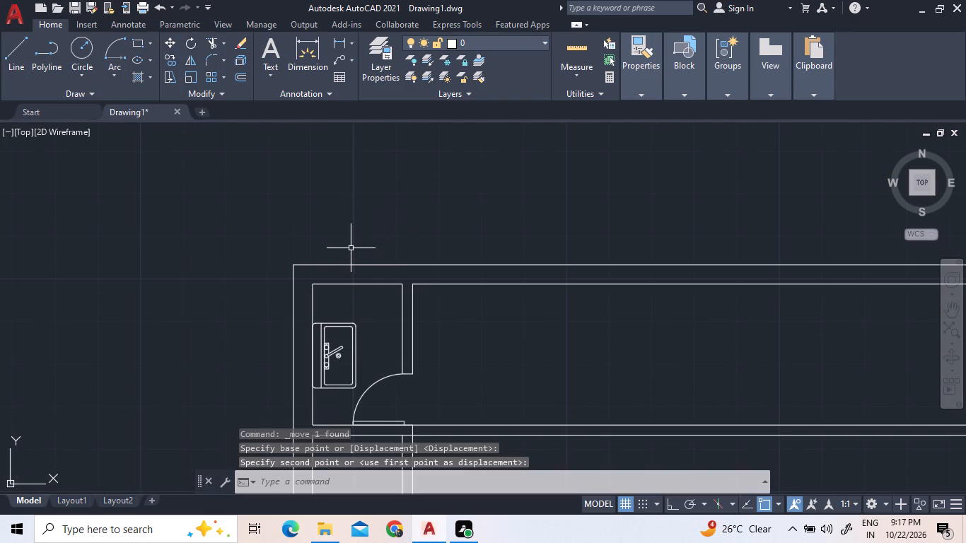
Move the stray toilet from near the origin back beside the plan's left outer wall.
scroll(351, 250, "down", 10)
left_click(423, 298)
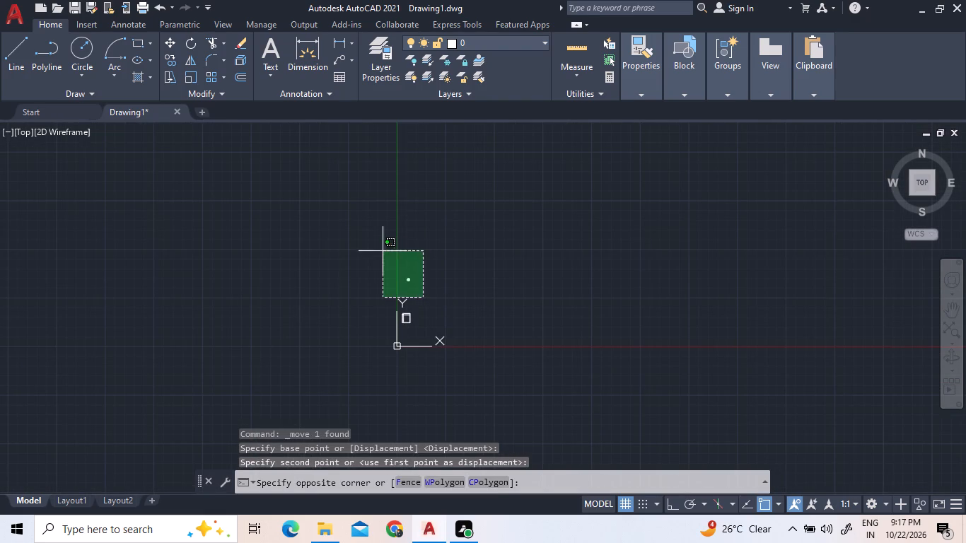
left_click(383, 251)
right_click(383, 251)
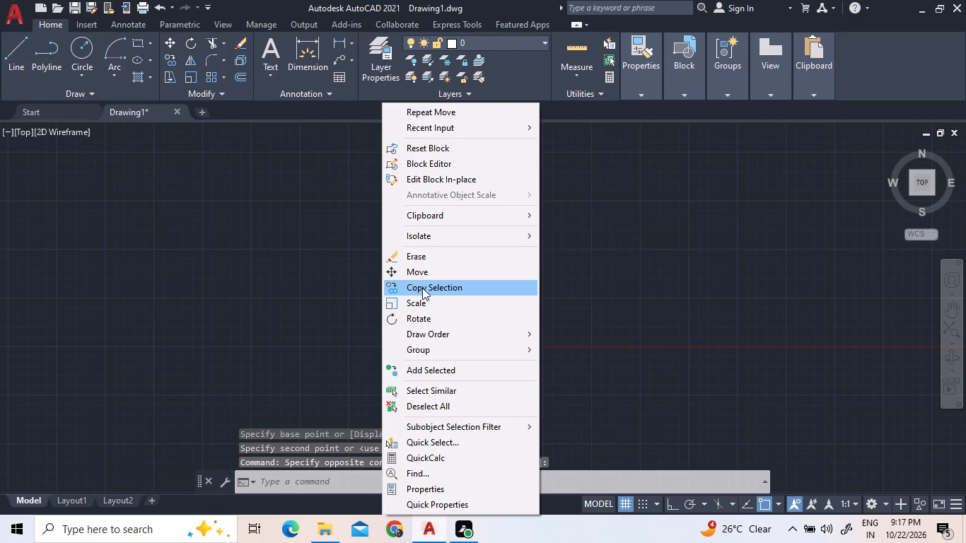
double_click(418, 272)
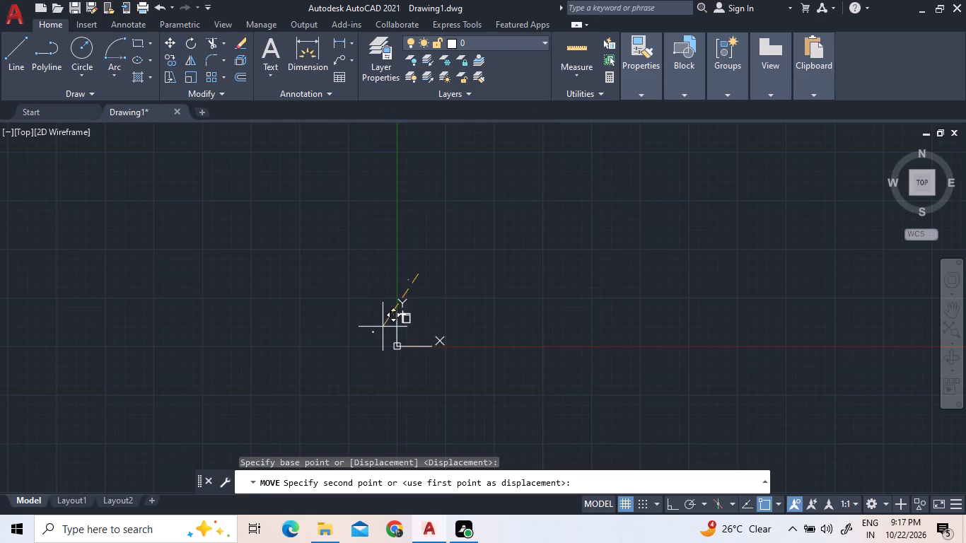
scroll(384, 330, "up", 5)
scroll(626, 132, "up", 3)
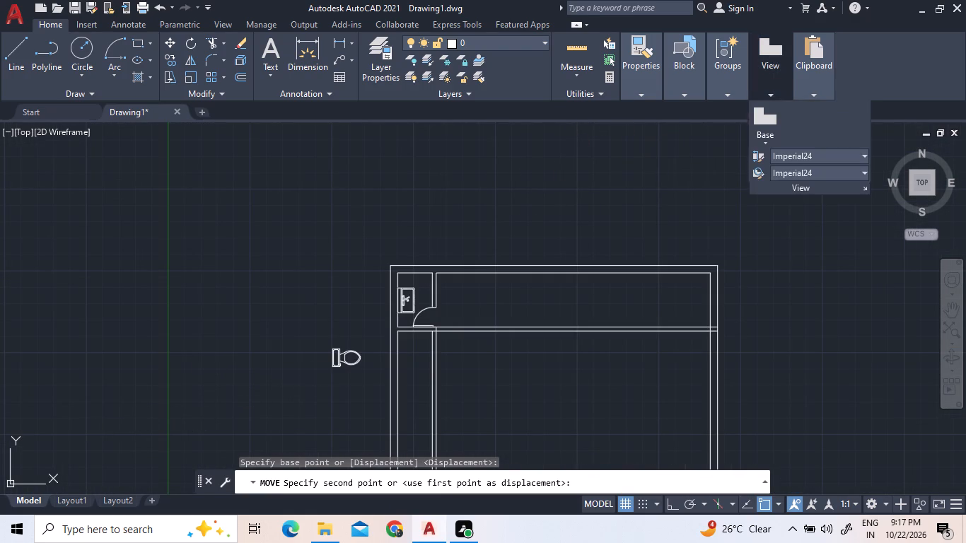
left_click(727, 170)
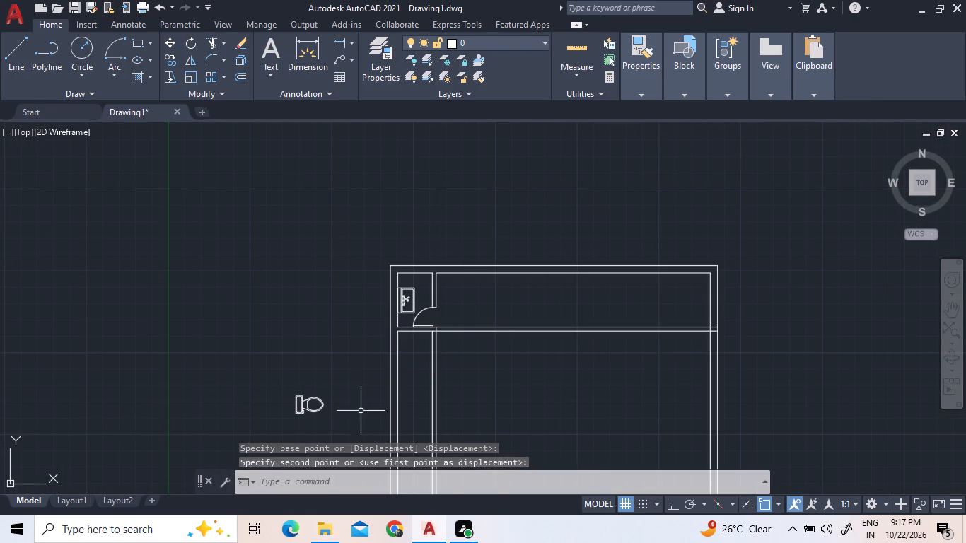
Move the toilet by its bowl edge to just outside the plan's upper-left corner, level with the top outer wall.
left_click(355, 420)
left_click(305, 366)
right_click(305, 365)
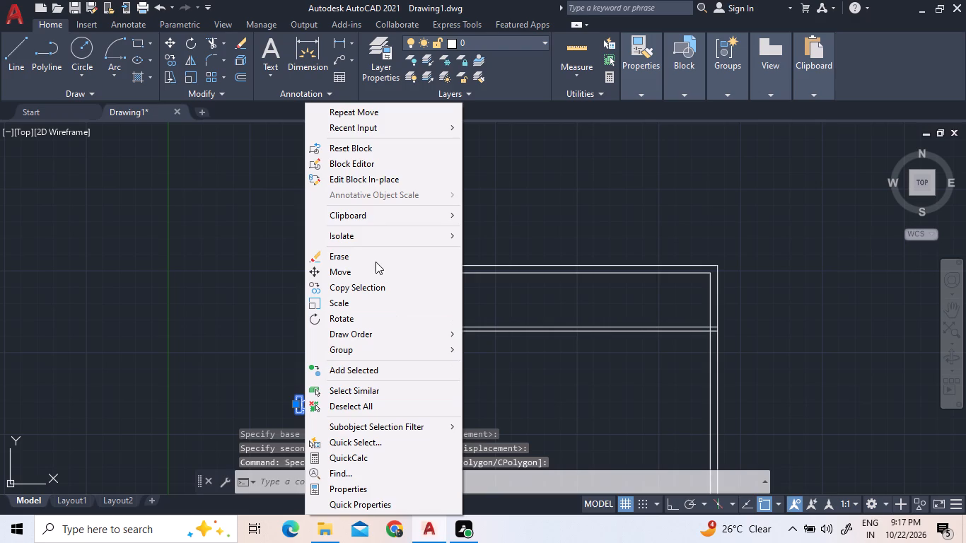
left_click(378, 274)
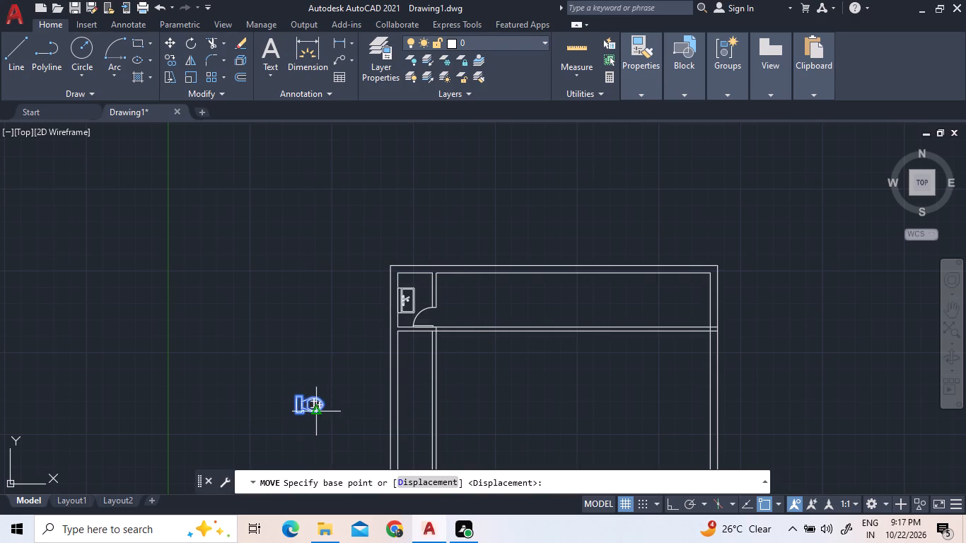
left_click(317, 410)
scroll(383, 273, "up", 3)
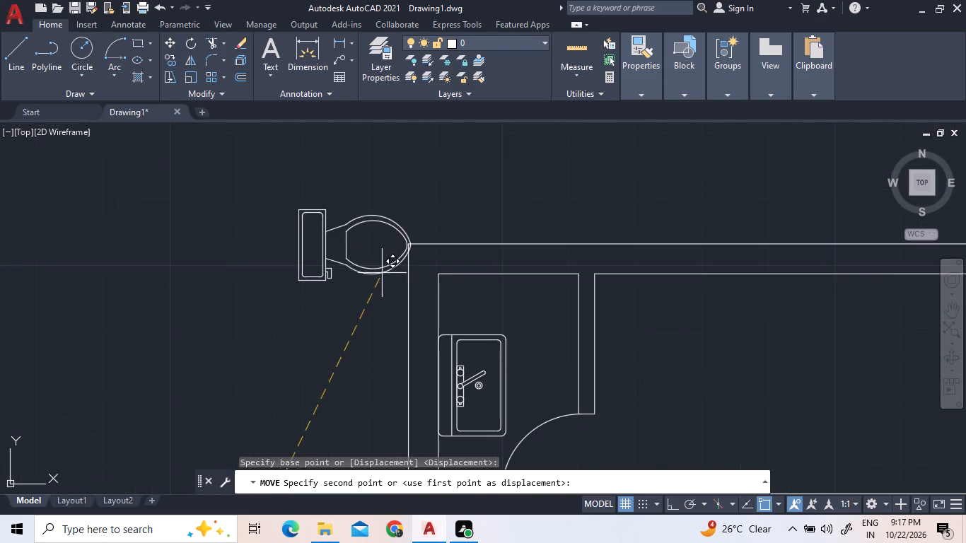
left_click(280, 270)
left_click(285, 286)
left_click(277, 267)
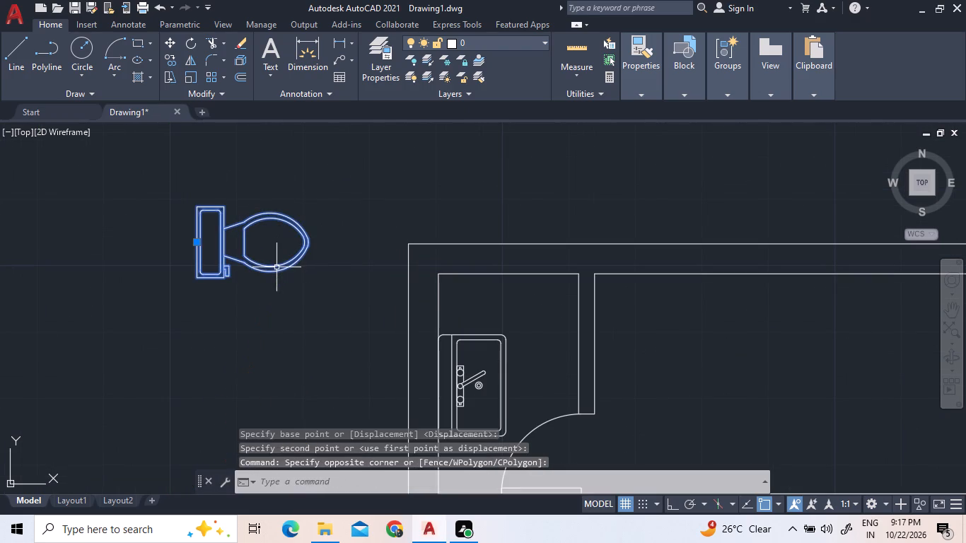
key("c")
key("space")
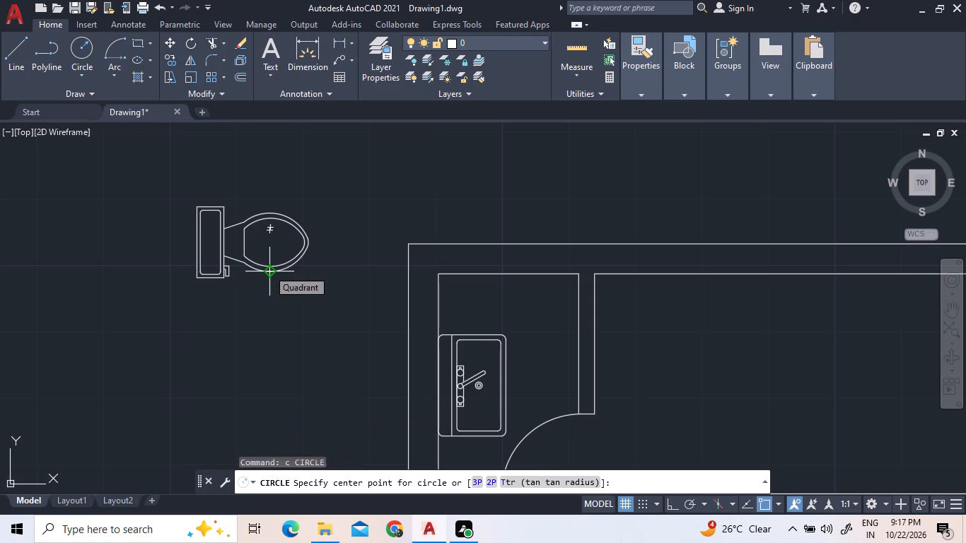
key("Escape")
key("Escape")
Scale the toilet down freehand to roughly a quarter of its size, using the tank's lower back corner as base point.
left_click_drag(324, 296, 312, 287)
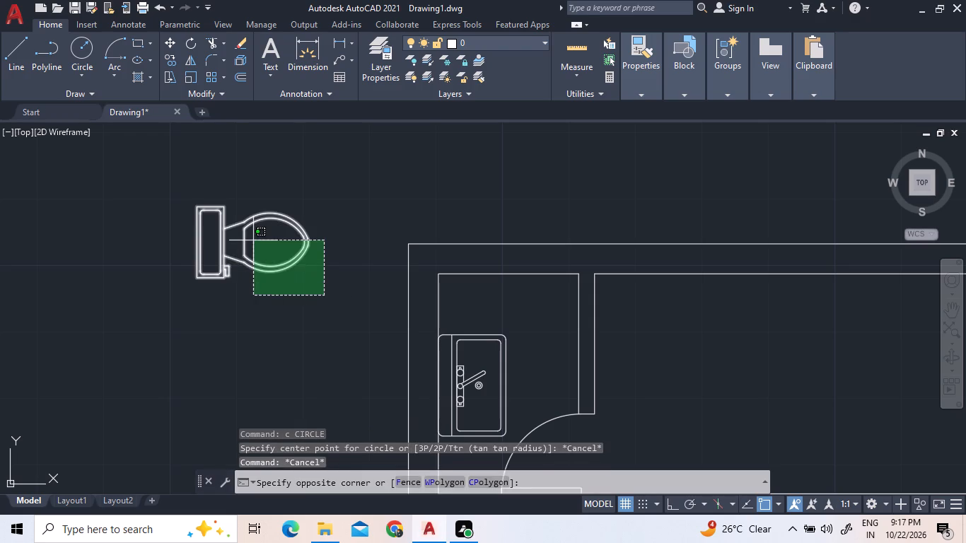
left_click(253, 240)
type("sc")
key("space")
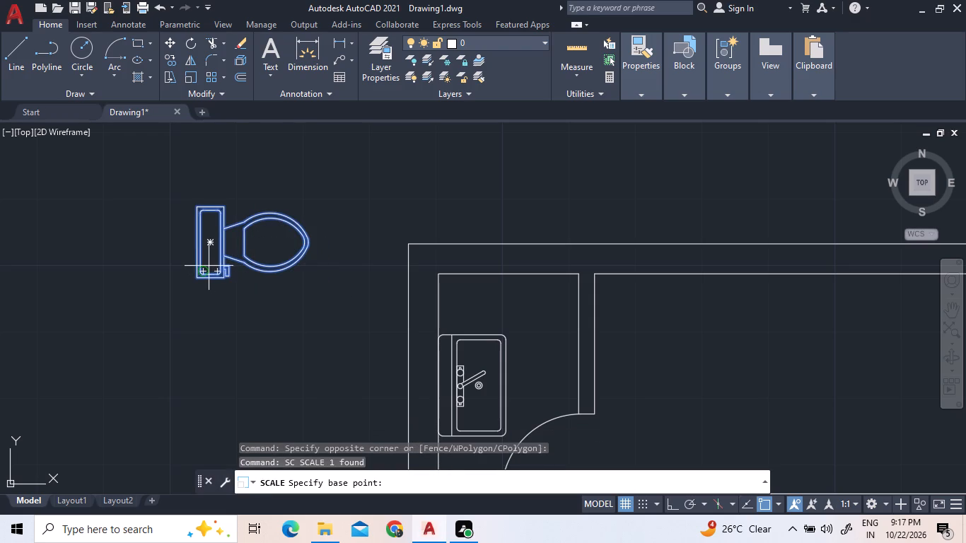
scroll(209, 266, "up", 3)
left_click(164, 307)
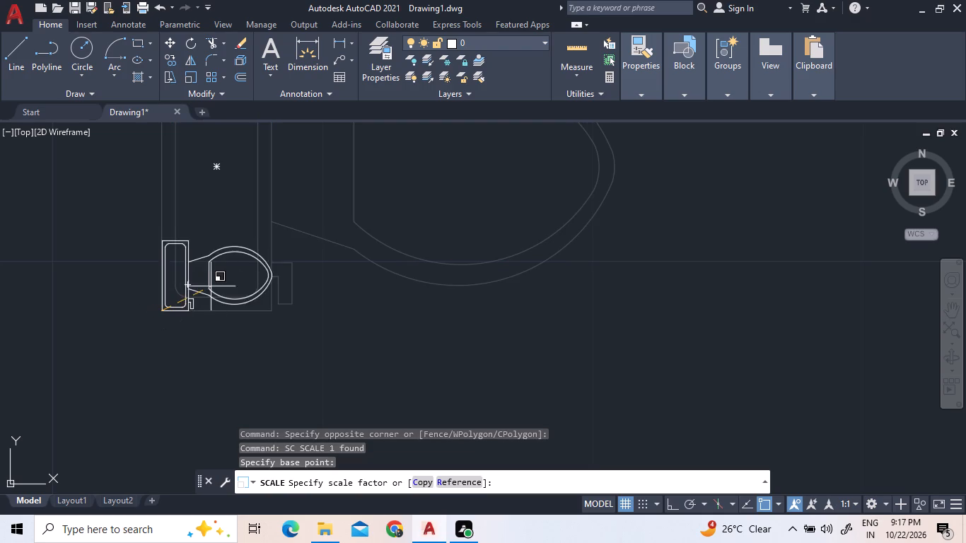
left_click(214, 280)
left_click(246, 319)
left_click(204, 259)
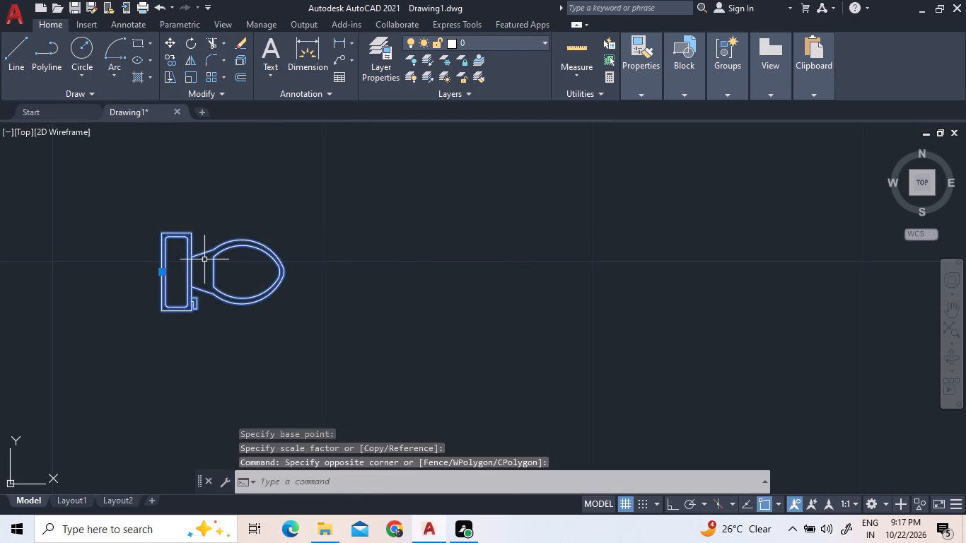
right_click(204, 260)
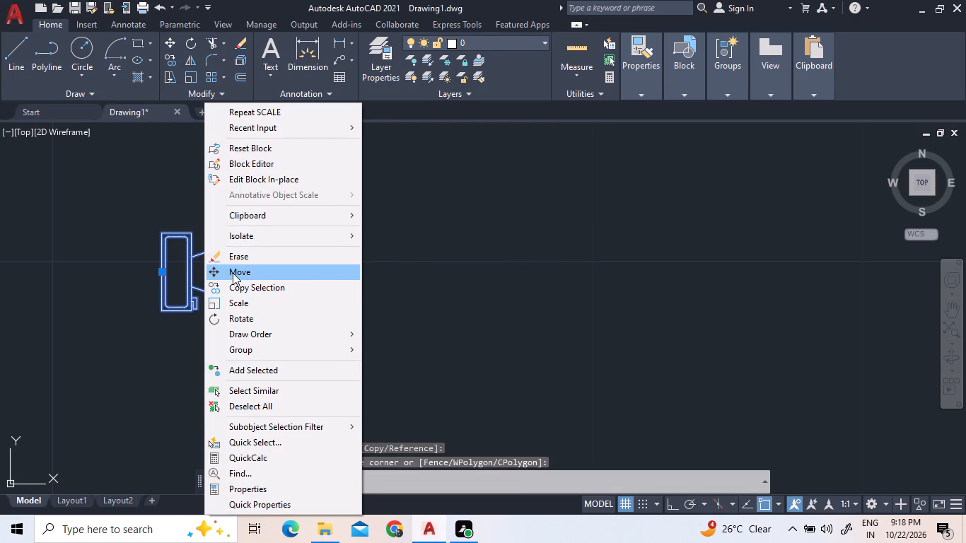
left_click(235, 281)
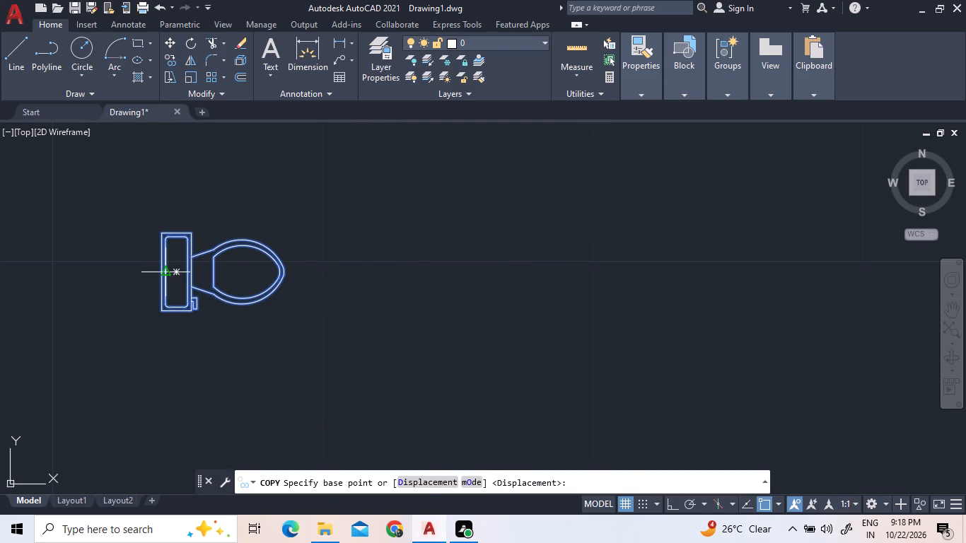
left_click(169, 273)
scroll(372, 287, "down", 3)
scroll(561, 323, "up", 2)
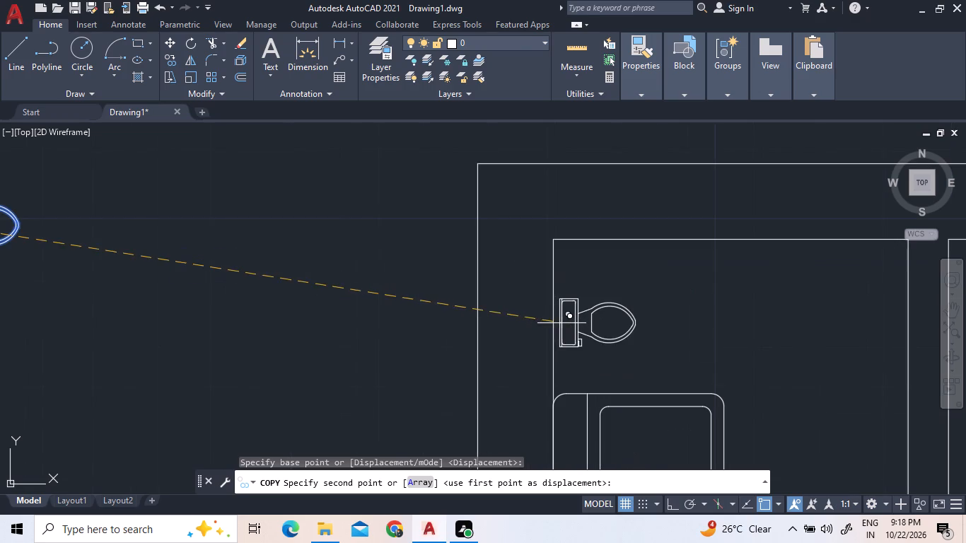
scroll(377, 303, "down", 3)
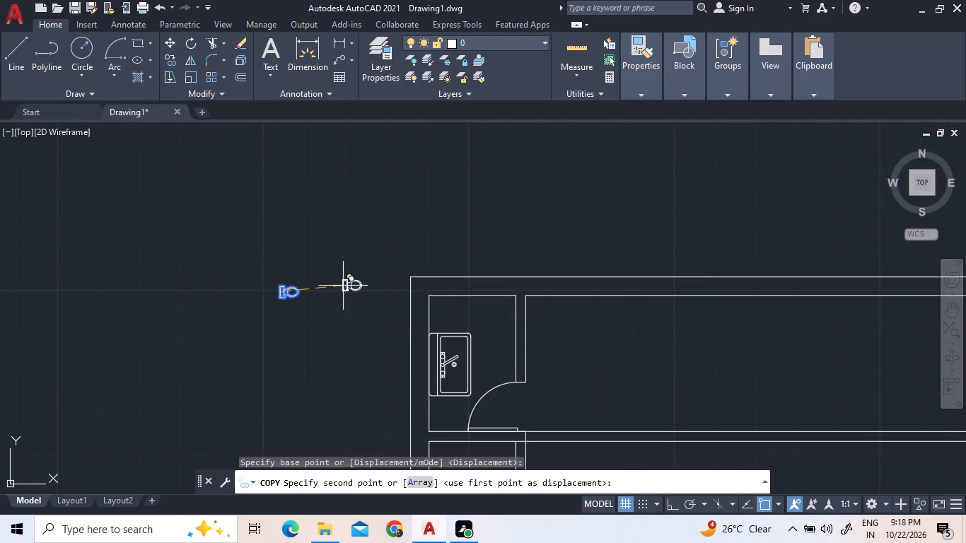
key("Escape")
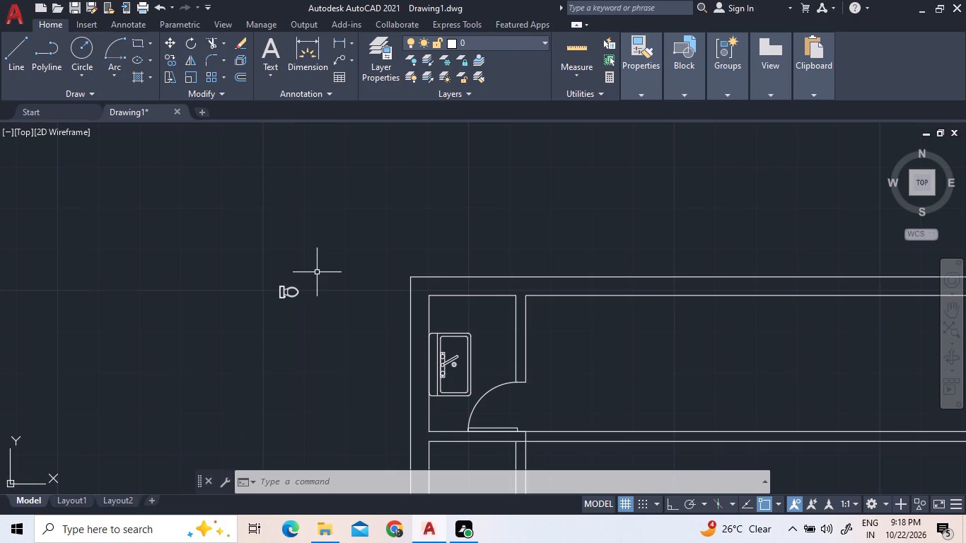
Scale the toilet up slightly freehand, using the tank's lower back corner as base point.
scroll(283, 288, "up", 3)
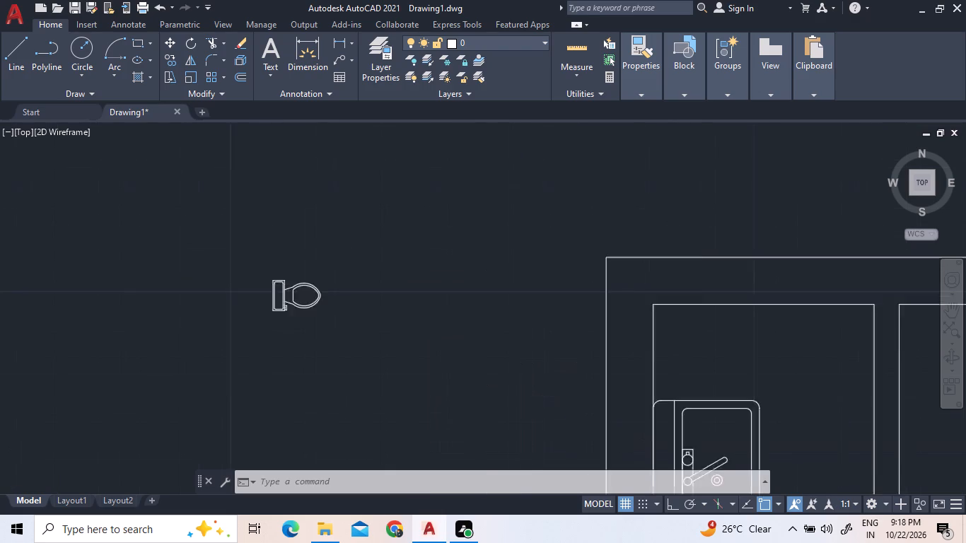
left_click(348, 347)
left_click(303, 296)
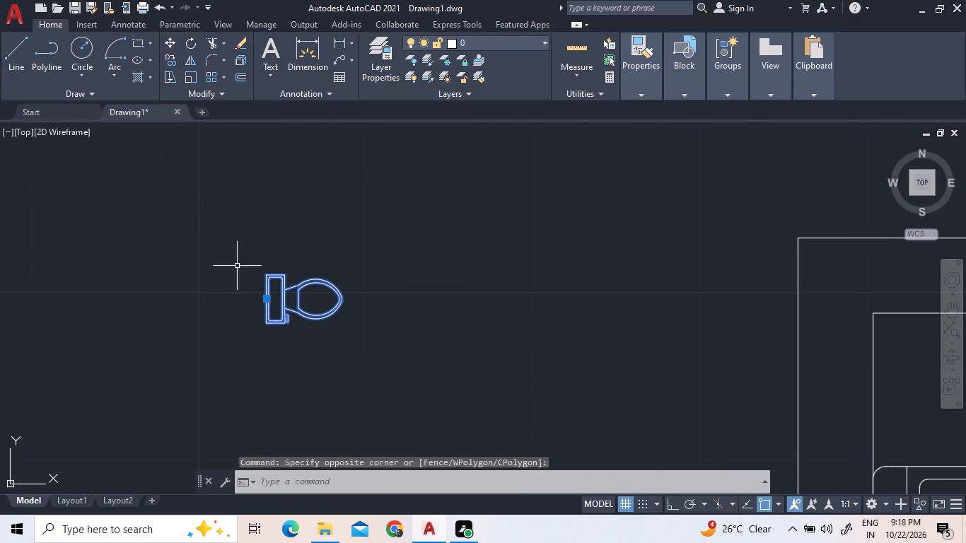
type("sc")
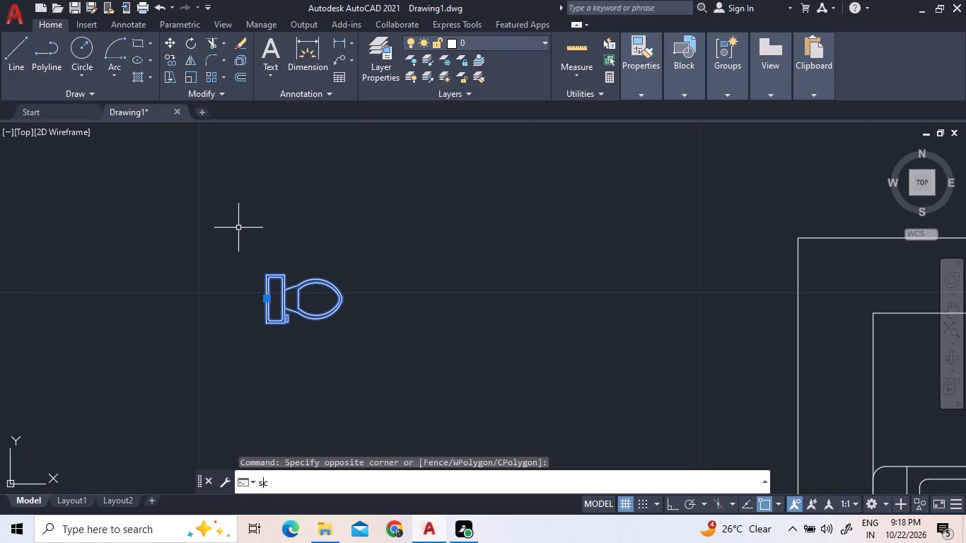
key("Return")
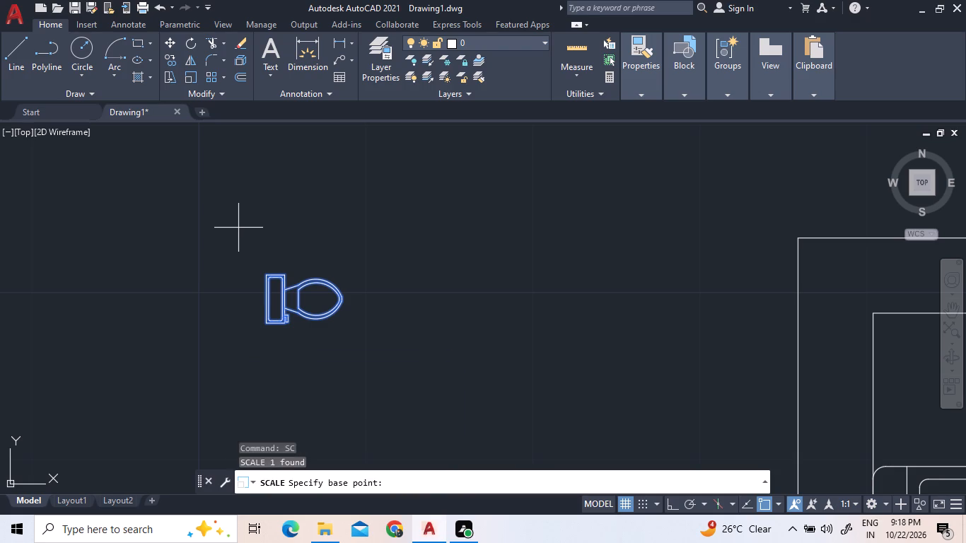
scroll(275, 315, "up", 2)
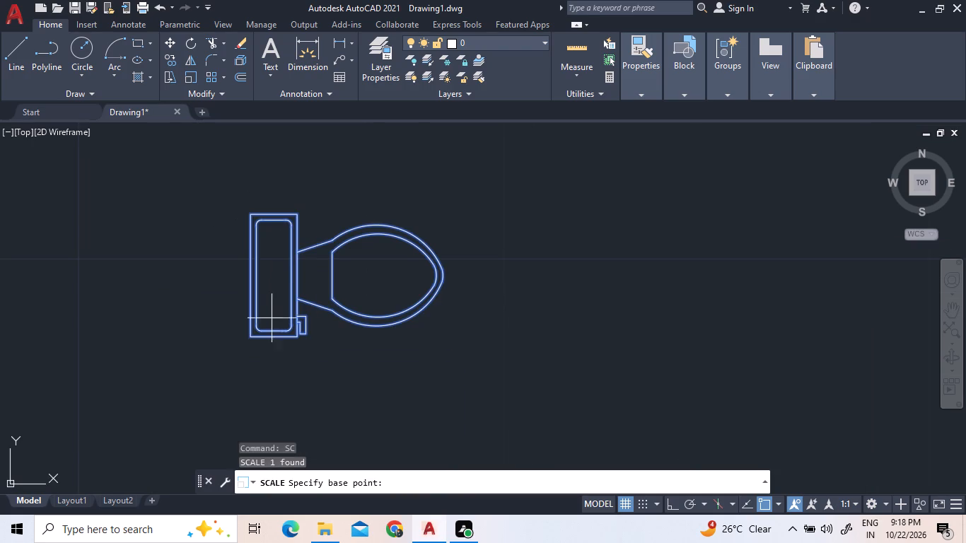
scroll(251, 333, "up", 3)
left_click(245, 348)
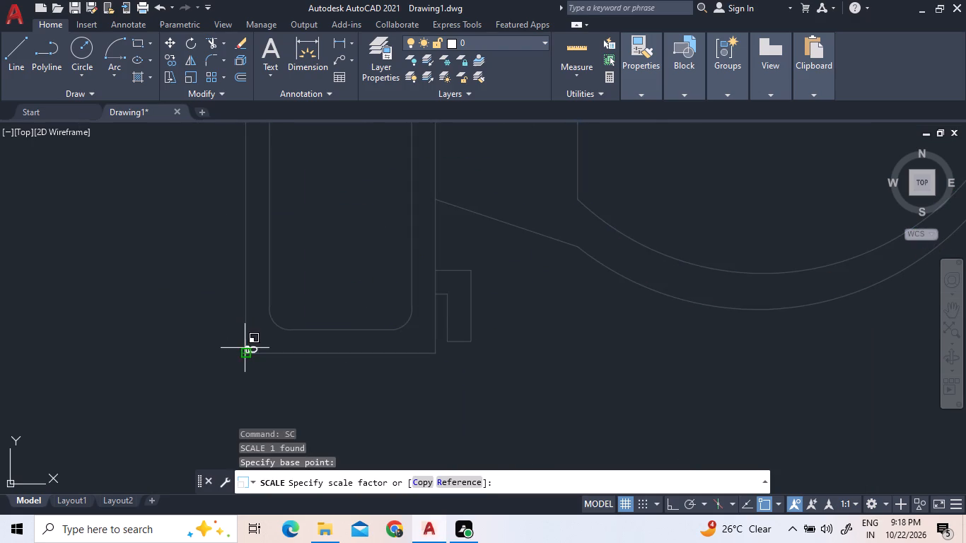
scroll(407, 355, "down", 3)
scroll(485, 332, "down", 1)
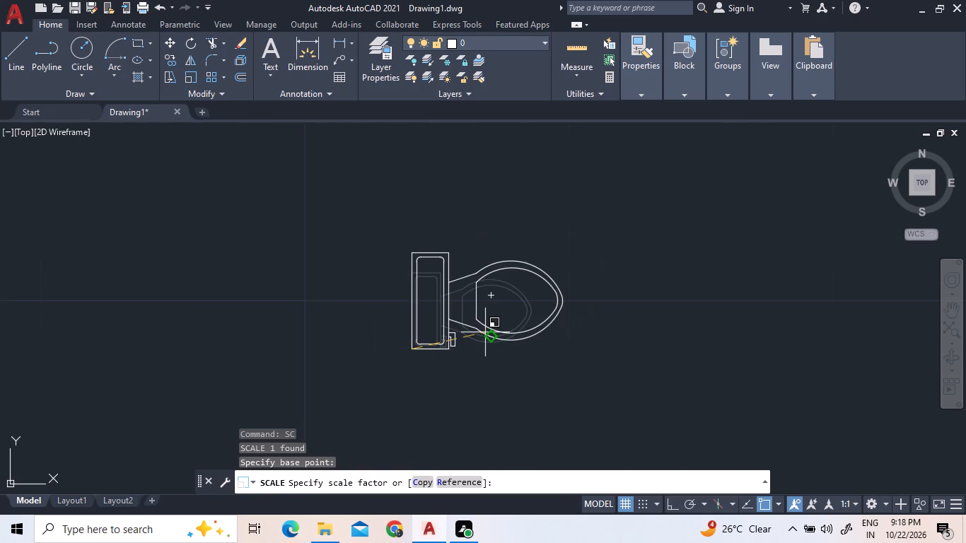
scroll(485, 341, "down", 1)
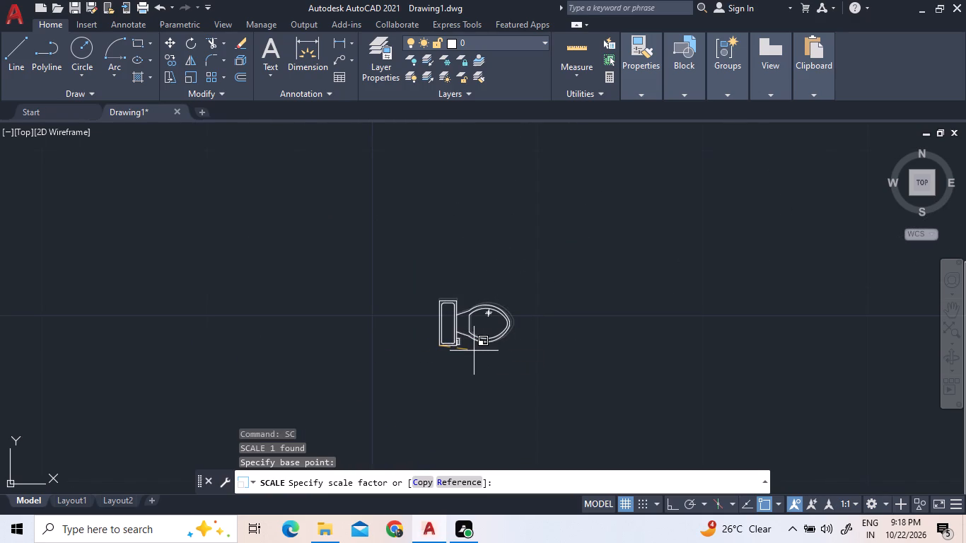
left_click(481, 346)
Move the toilet by the back of its tank into the small corner room, onto the left wall above the sink.
left_click(486, 363)
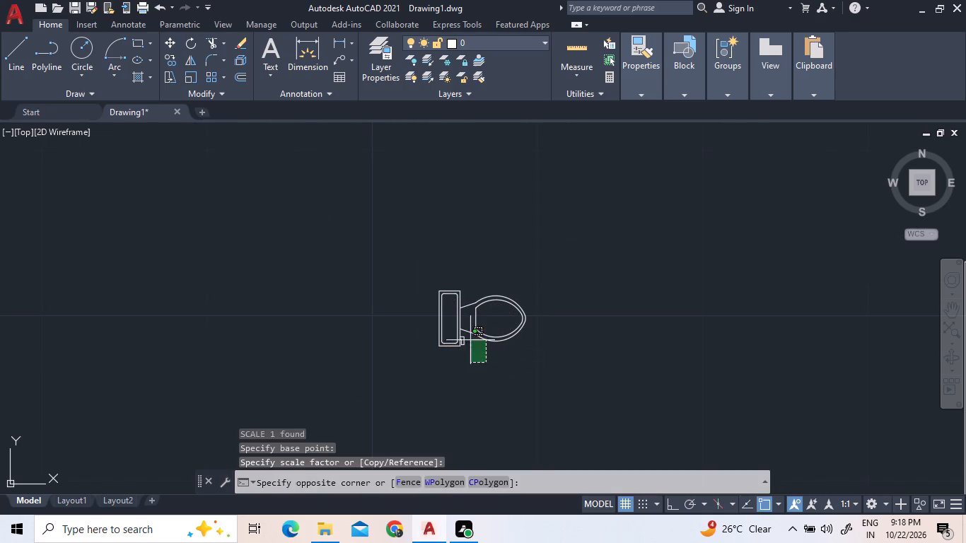
left_click(451, 331)
right_click(447, 320)
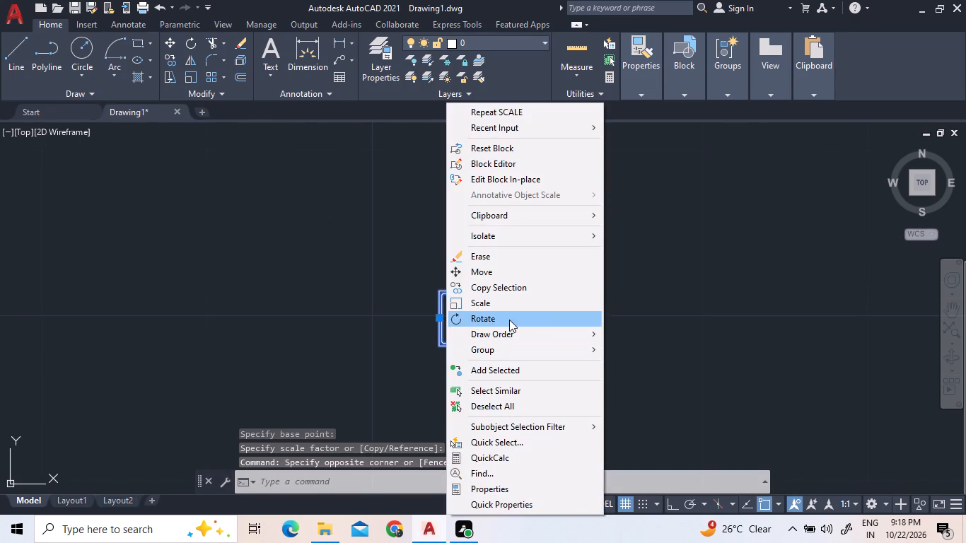
left_click(498, 269)
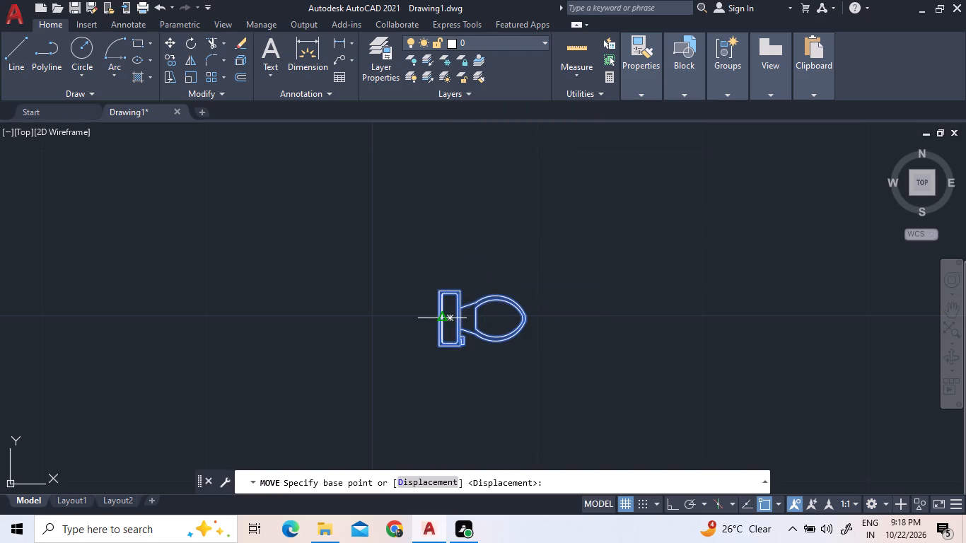
left_click(441, 314)
scroll(0, 29, "down", 2)
scroll(272, 231, "down", 1)
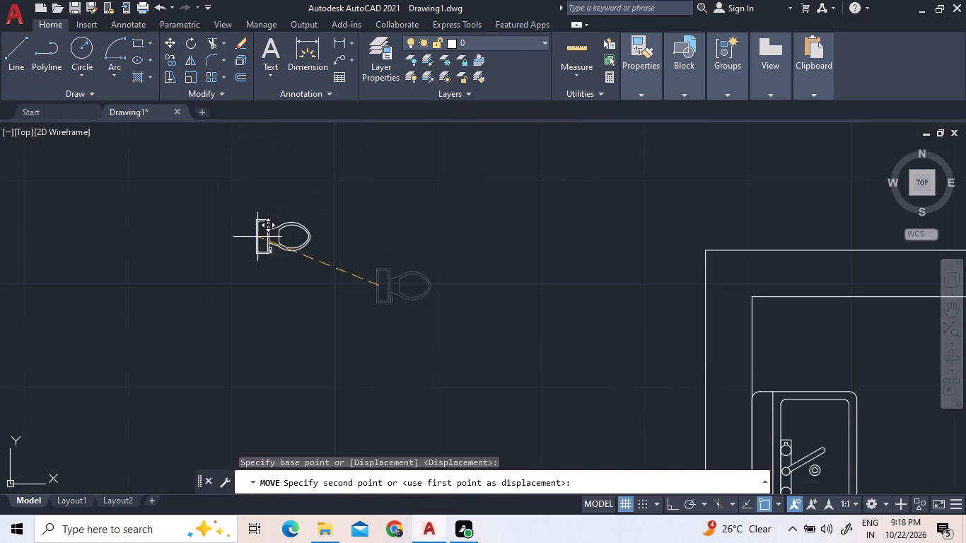
scroll(786, 347, "up", 2)
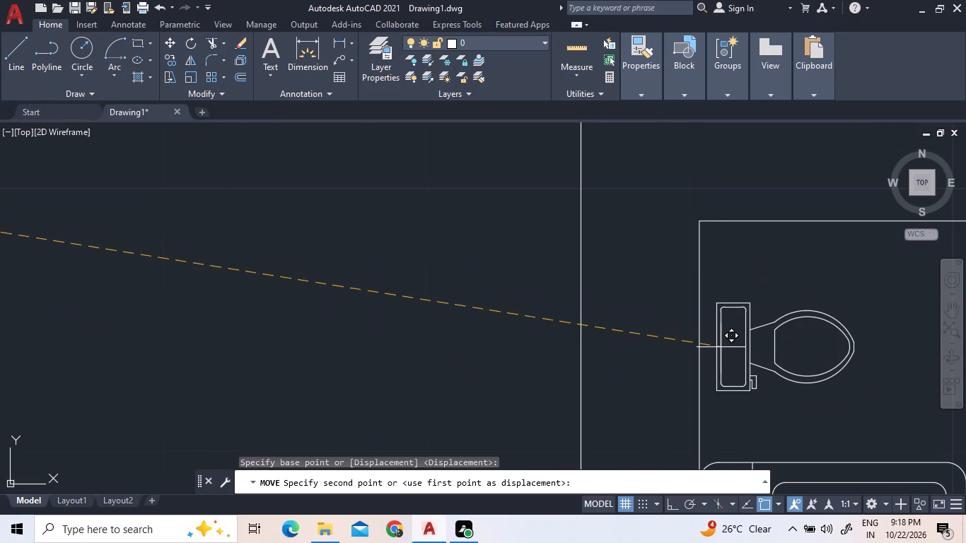
left_click(704, 350)
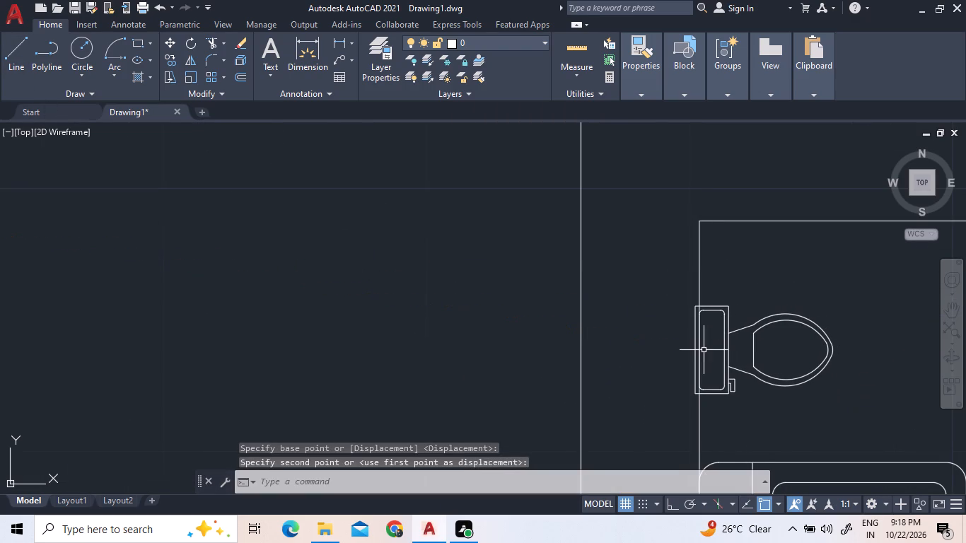
Move the toilet by the midpoint of its tank's back edge so it sits flush against the corner room's inner left wall.
left_click(734, 351)
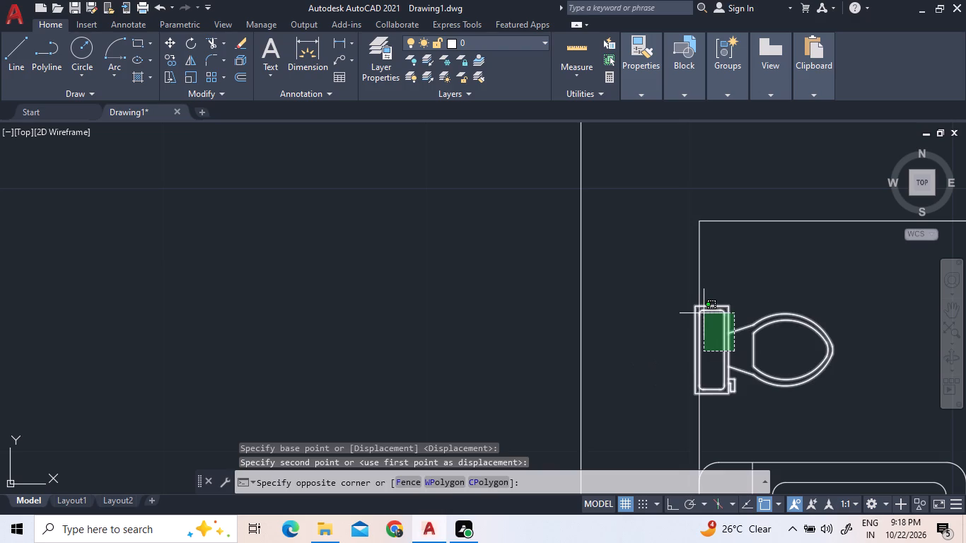
left_click(719, 305)
right_click(719, 305)
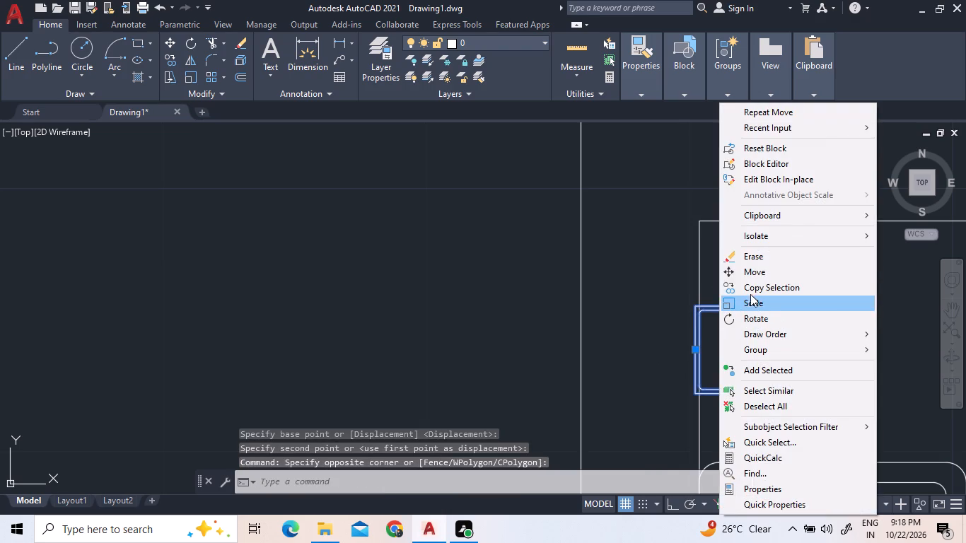
left_click(750, 277)
scroll(717, 376, "up", 1)
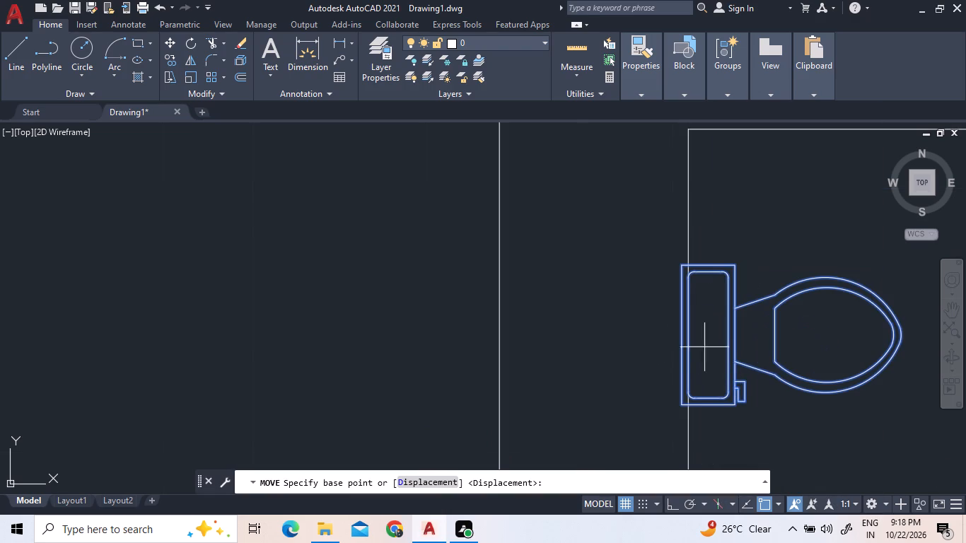
scroll(687, 344, "up", 2)
left_click(670, 331)
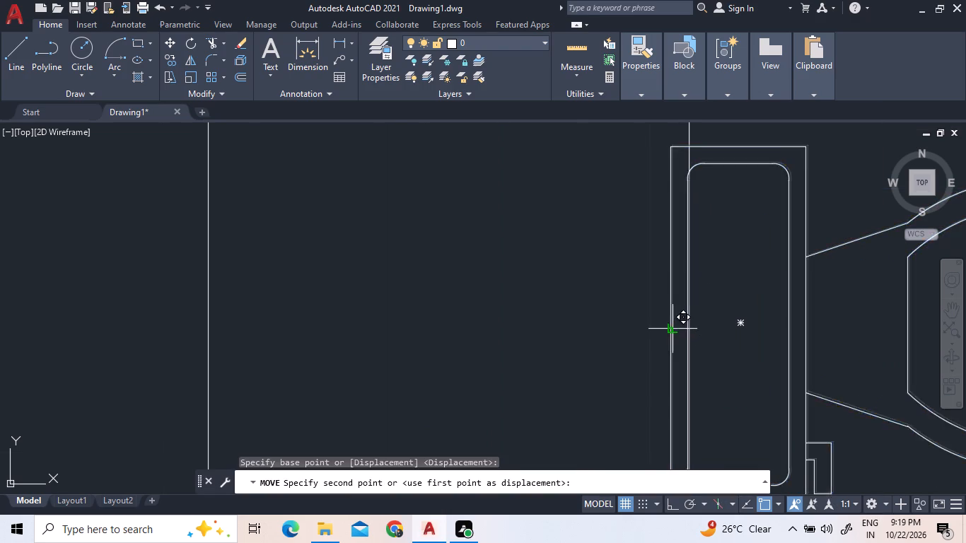
left_click(687, 325)
Examine how the toilet sits against the wall and beside the sink in the small corner room.
scroll(687, 325, "down", 4)
middle_click_drag(733, 249, 452, 173)
scroll(451, 173, "up", 1)
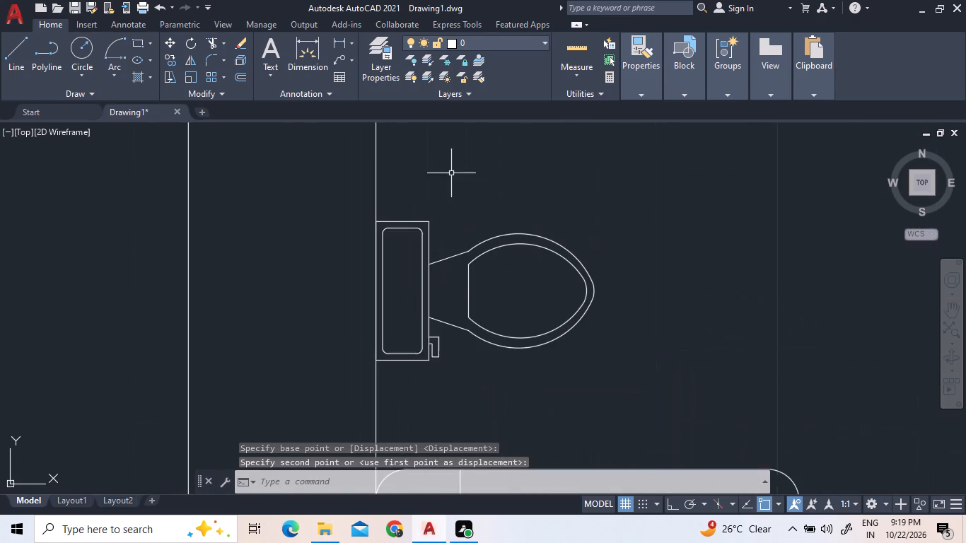
scroll(485, 226, "down", 2)
middle_click_drag(533, 227, 438, 207)
scroll(445, 212, "up", 1)
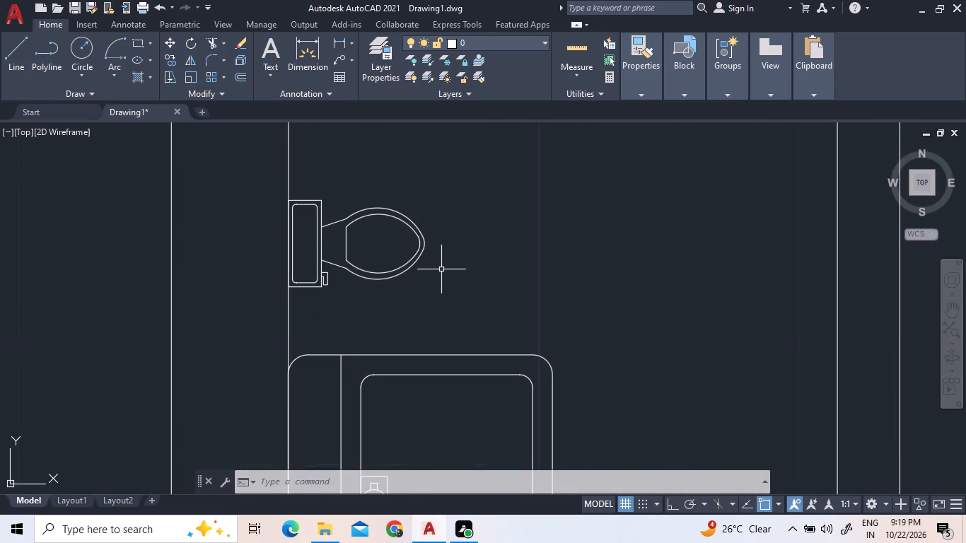
scroll(414, 226, "down", 2)
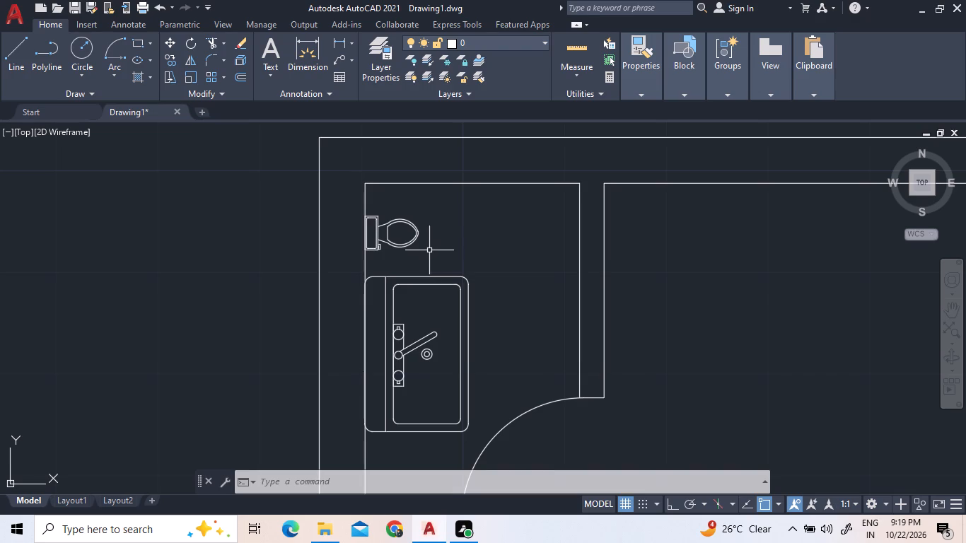
middle_click_drag(426, 248, 421, 310)
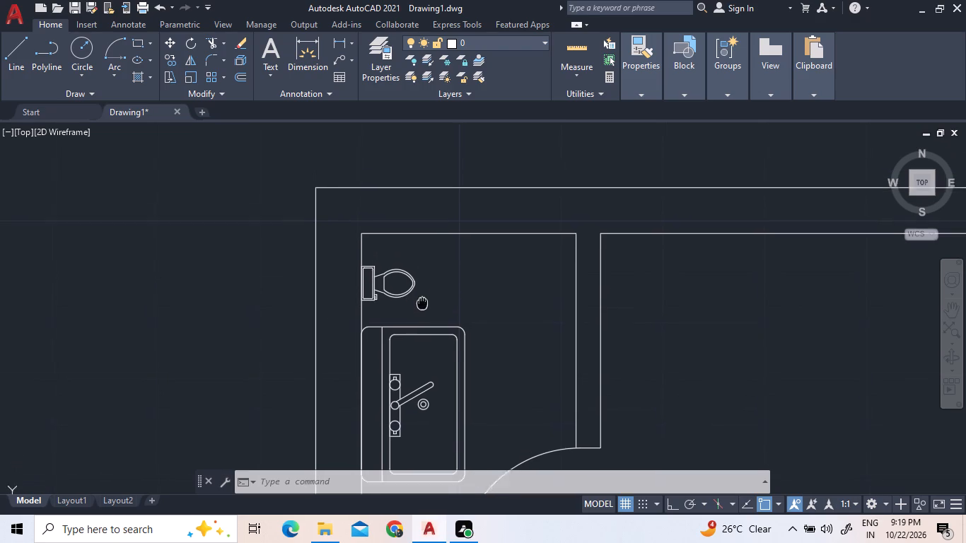
middle_click_drag(421, 310, 420, 313)
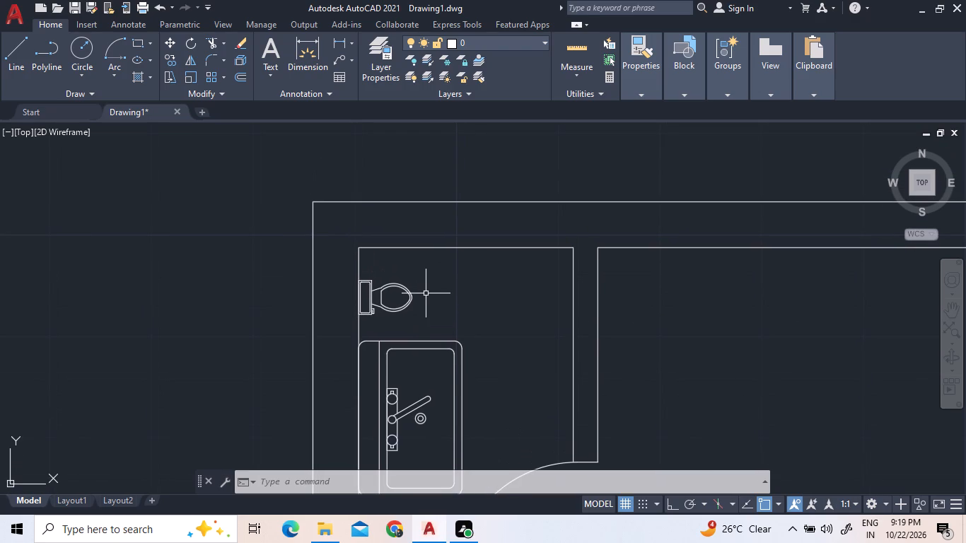
Draw two crossing diagonal lines above the toilet, from the tank's upper back corner and the room's upper-left inner corner to the opposite wall.
left_click(19, 71)
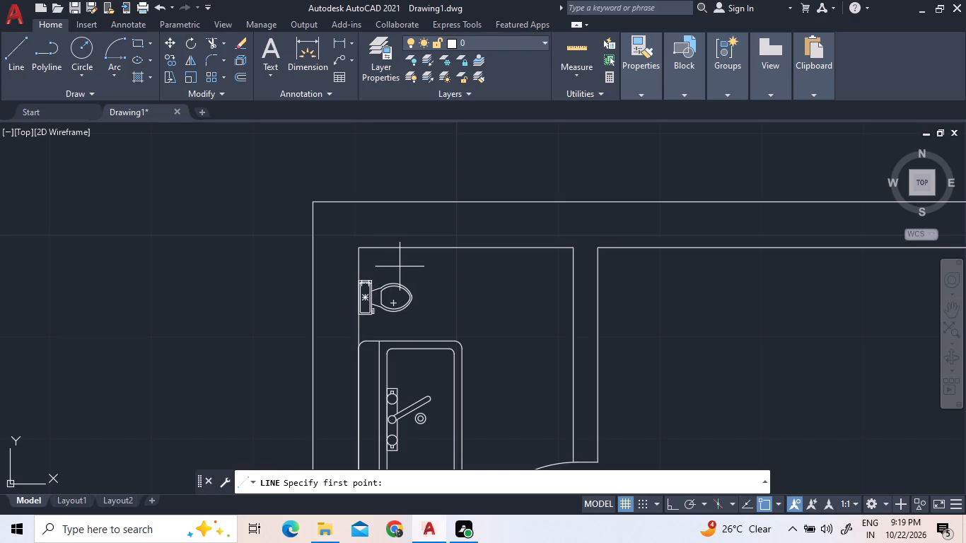
scroll(353, 277, "up", 3)
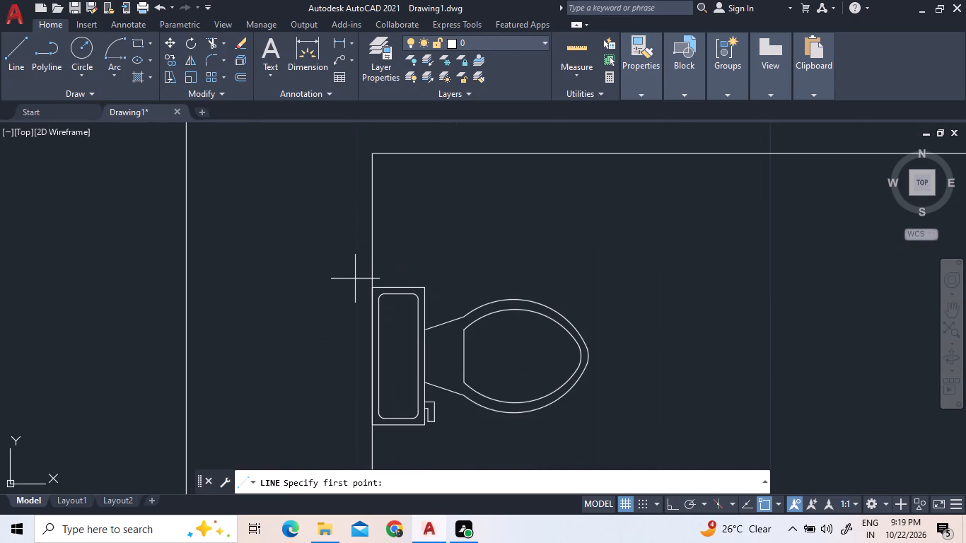
left_click(374, 285)
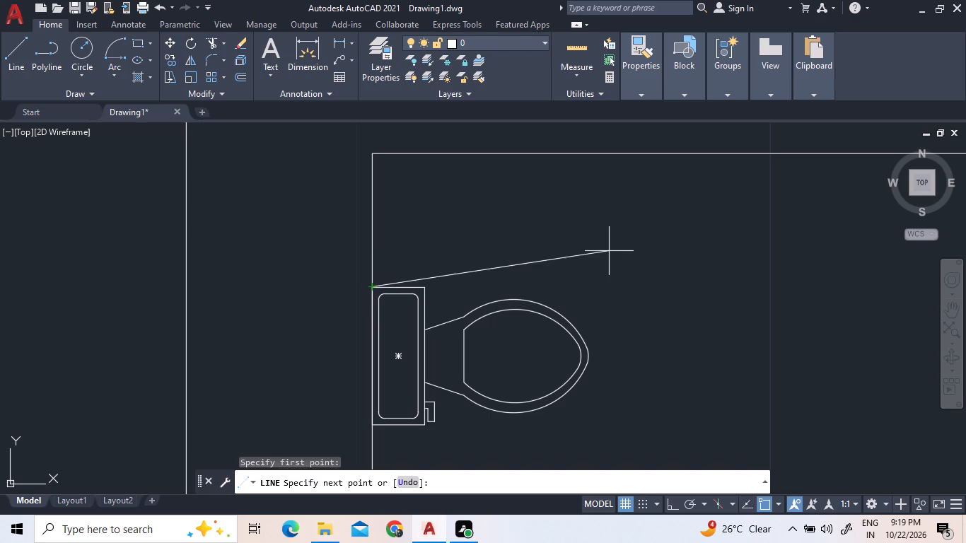
scroll(605, 255, "down", 4)
scroll(696, 246, "up", 2)
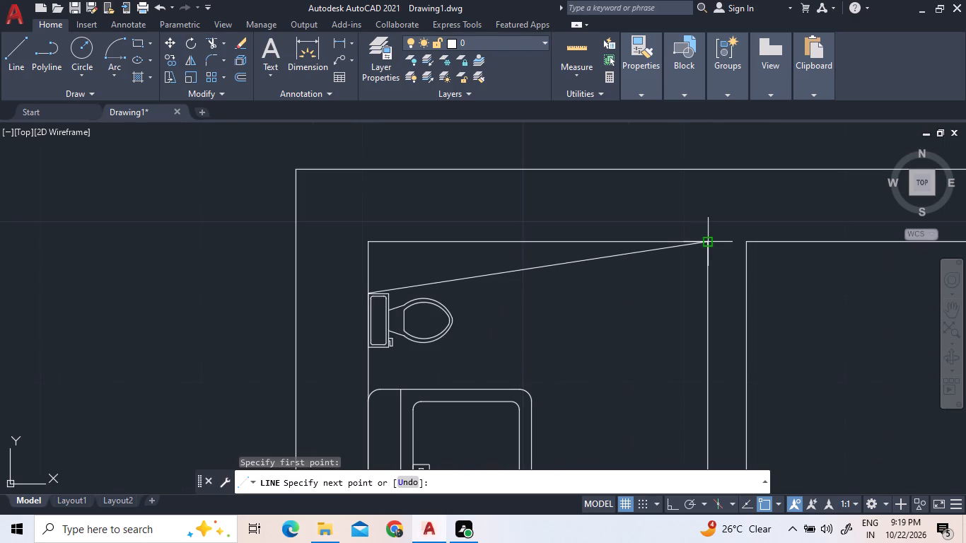
left_click(706, 245)
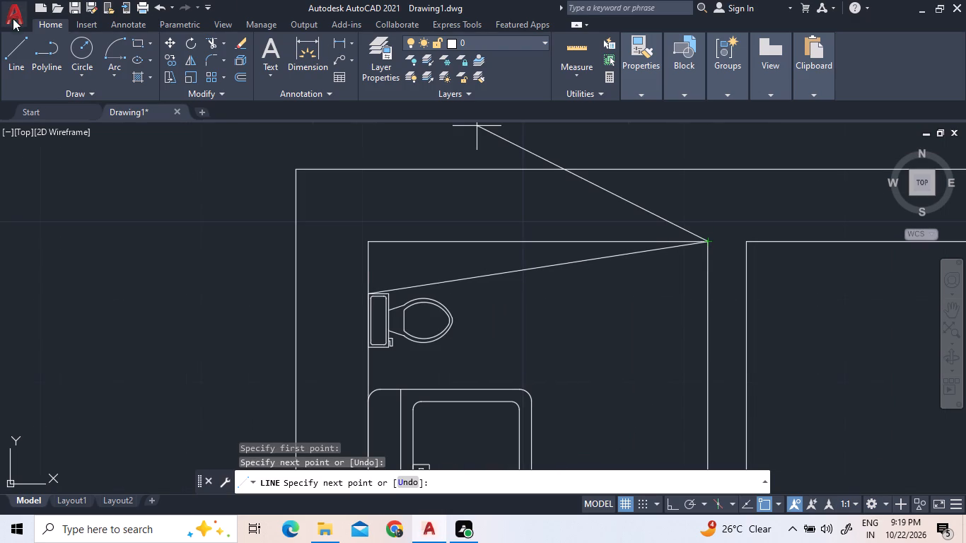
left_click(16, 48)
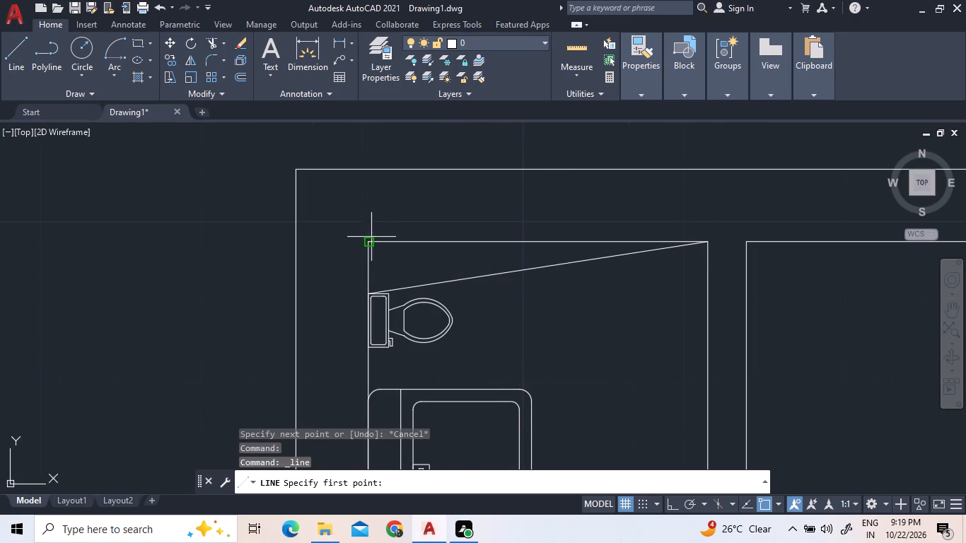
left_click_drag(369, 238, 380, 248)
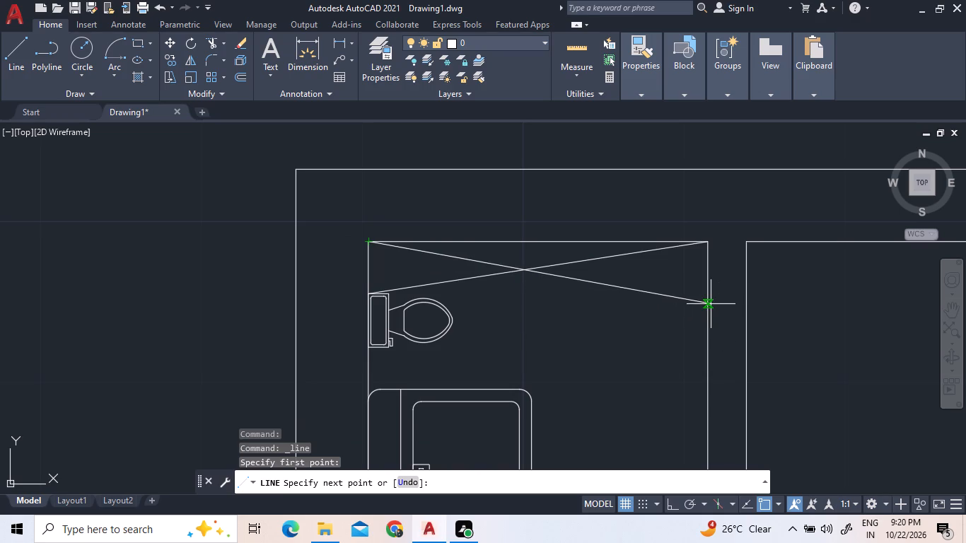
left_click(709, 303)
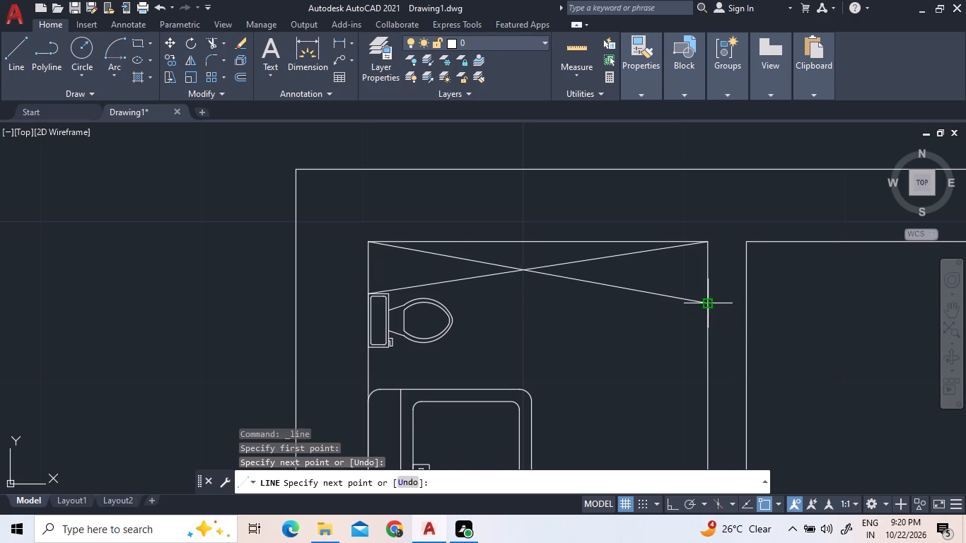
right_click(689, 246)
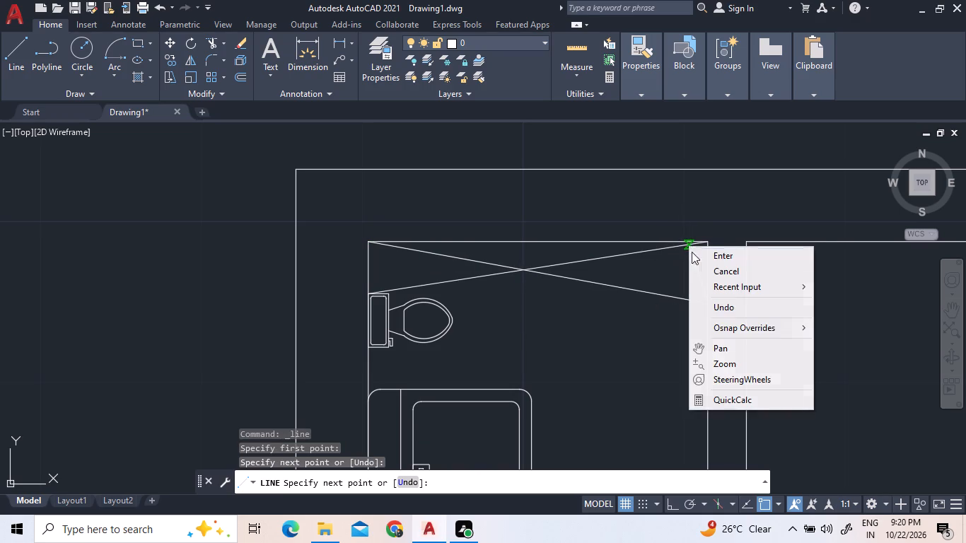
left_click(698, 258)
middle_click_drag(694, 264, 411, 182)
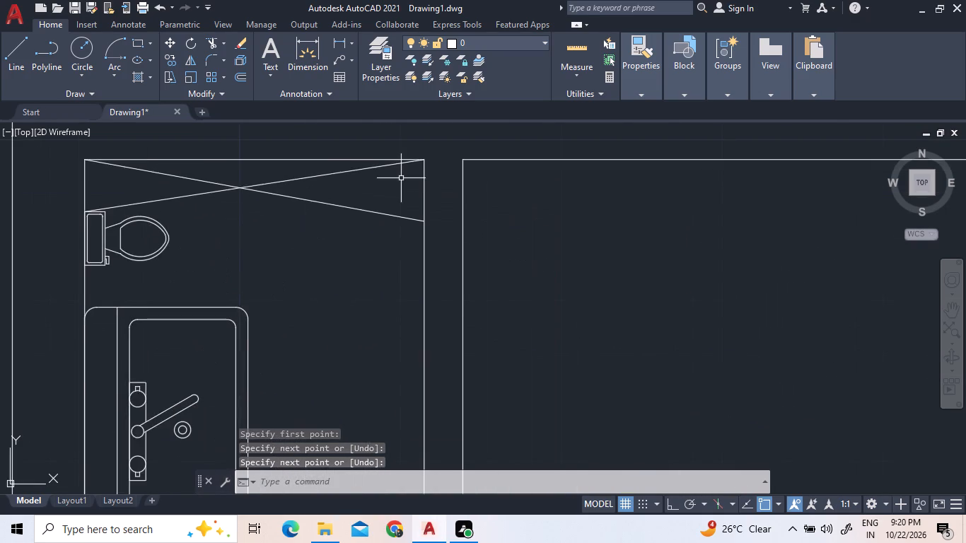
Scale the sink and faucet down together freehand to a little over half size, using the sink's lower back corner as base point.
scroll(398, 185, "down", 1)
middle_click_drag(397, 186, 371, 232)
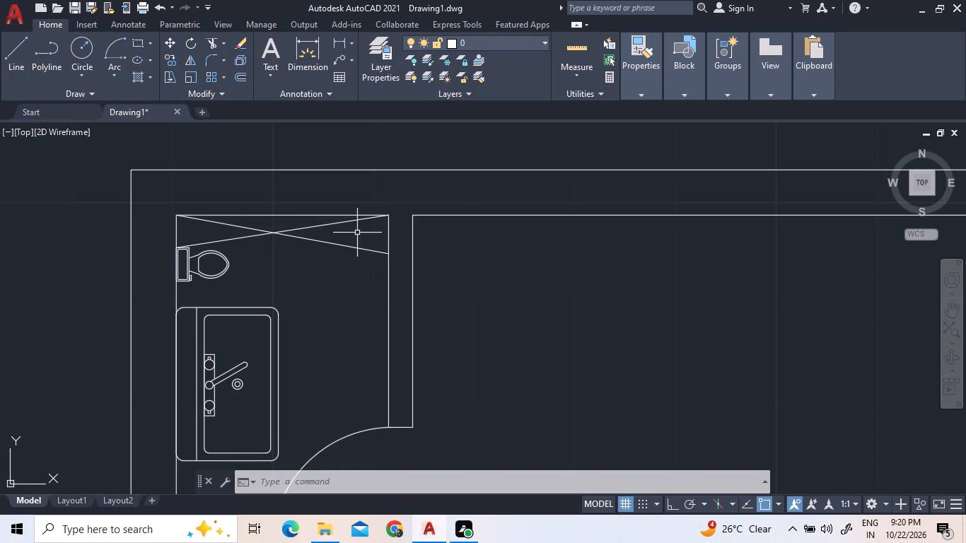
left_click(305, 342)
left_click(196, 300)
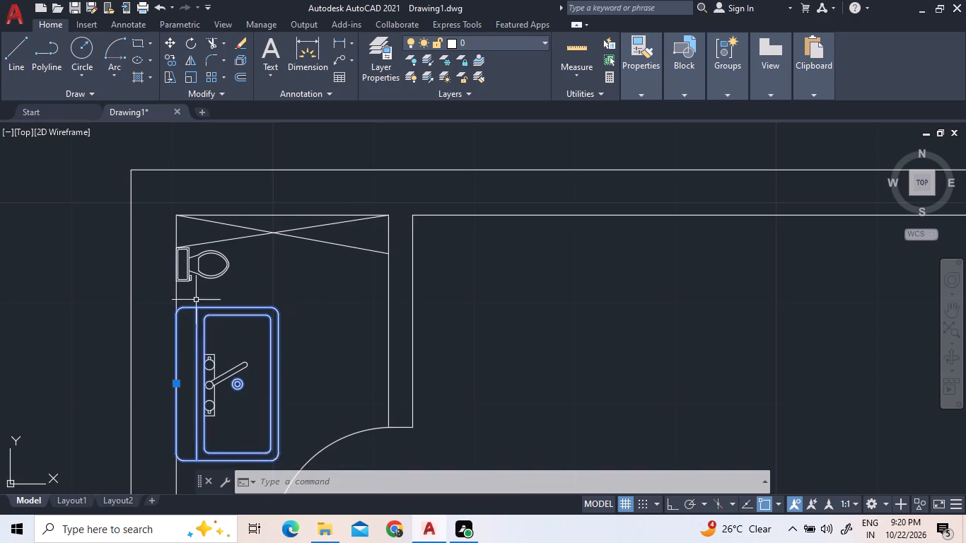
left_click(204, 409)
right_click(253, 291)
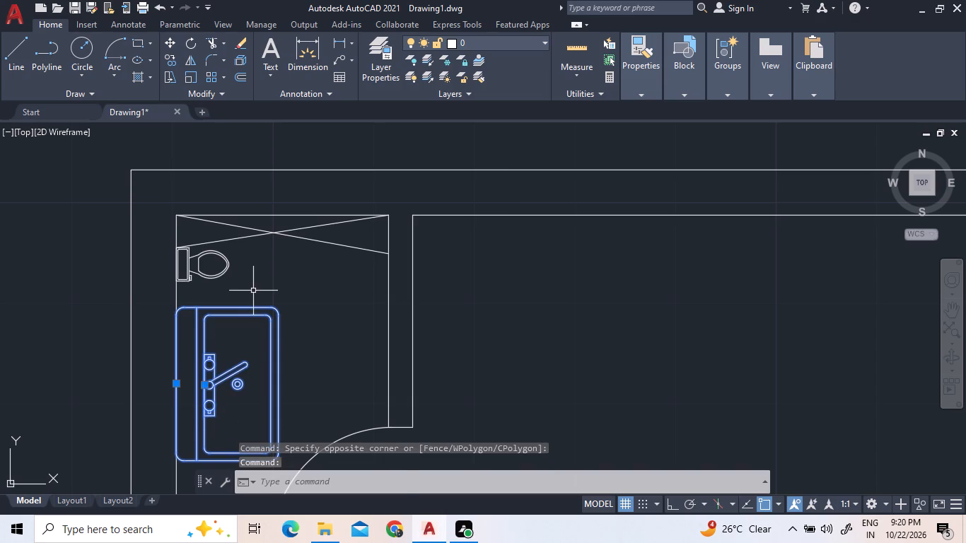
left_click(286, 317)
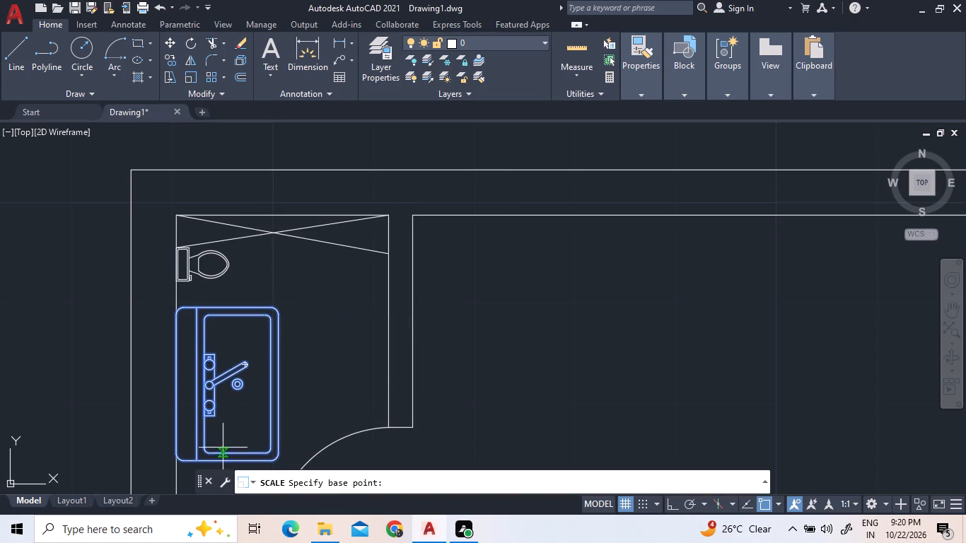
scroll(216, 359, "down", 2)
scroll(219, 385, "up", 4)
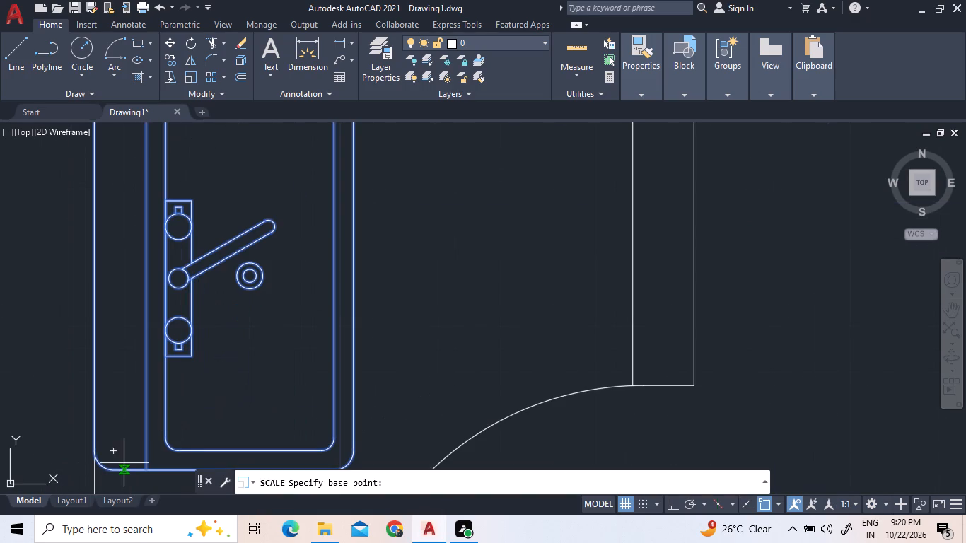
left_click(104, 460)
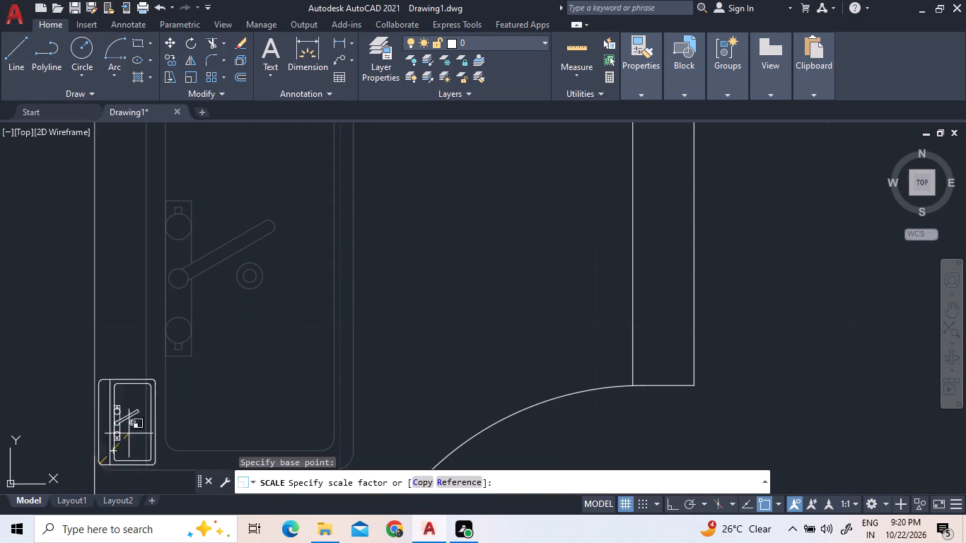
left_click(171, 367)
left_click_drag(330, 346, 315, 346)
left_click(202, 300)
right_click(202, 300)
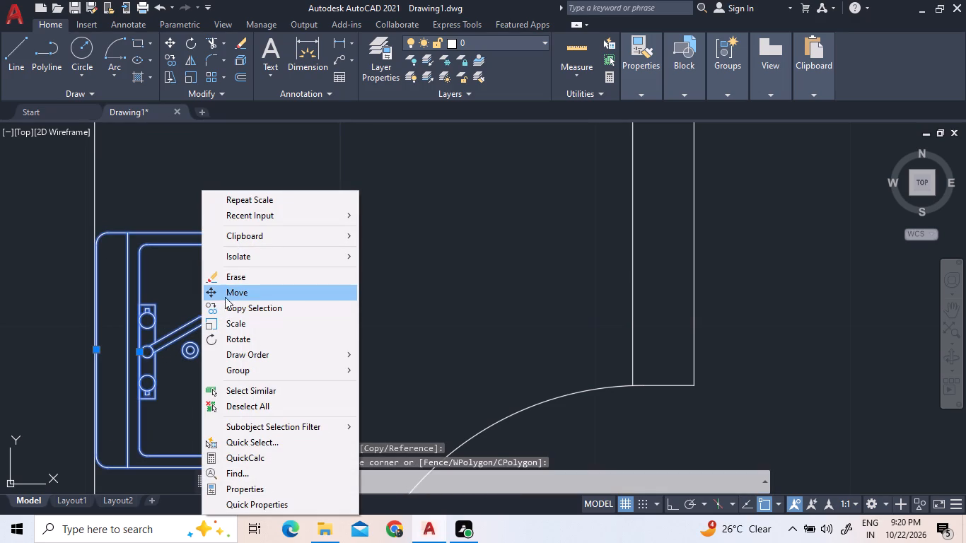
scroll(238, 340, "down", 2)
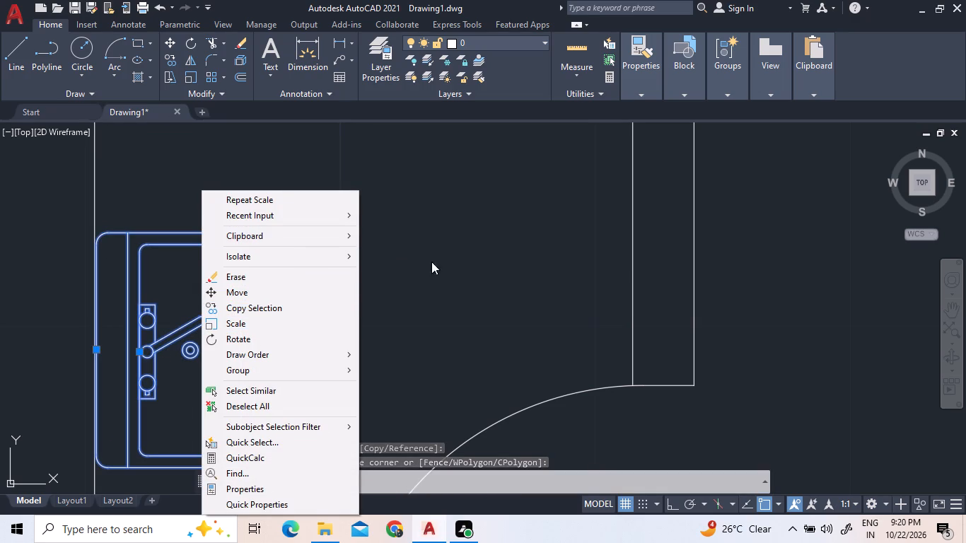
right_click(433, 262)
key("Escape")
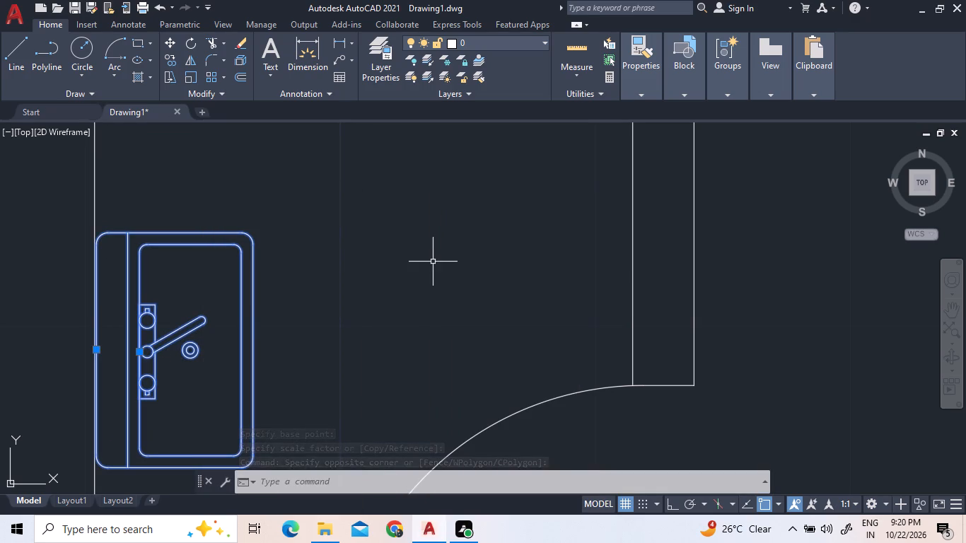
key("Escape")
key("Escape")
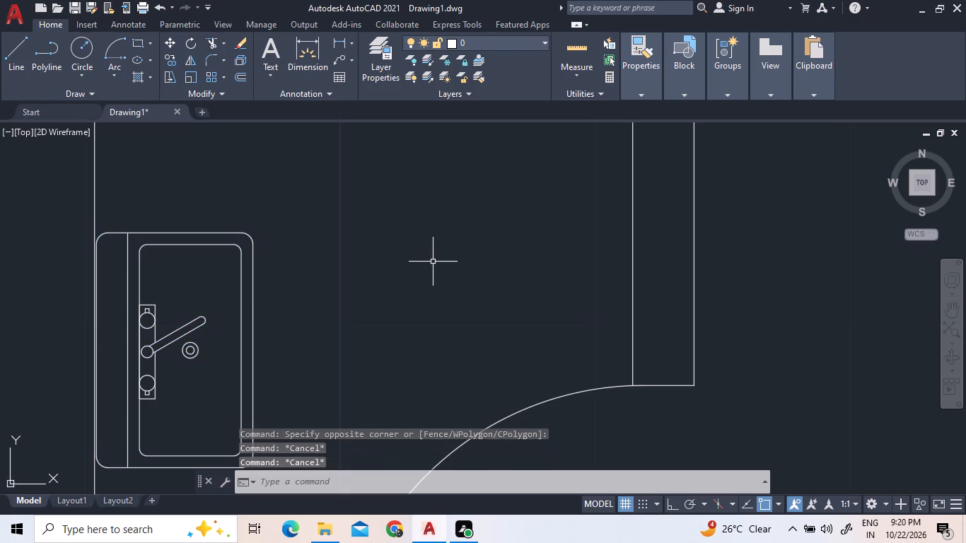
Move the toilet straight down along the inner left wall with Ortho on, placing it between the crossed strip and the sink.
scroll(463, 258, "down", 1)
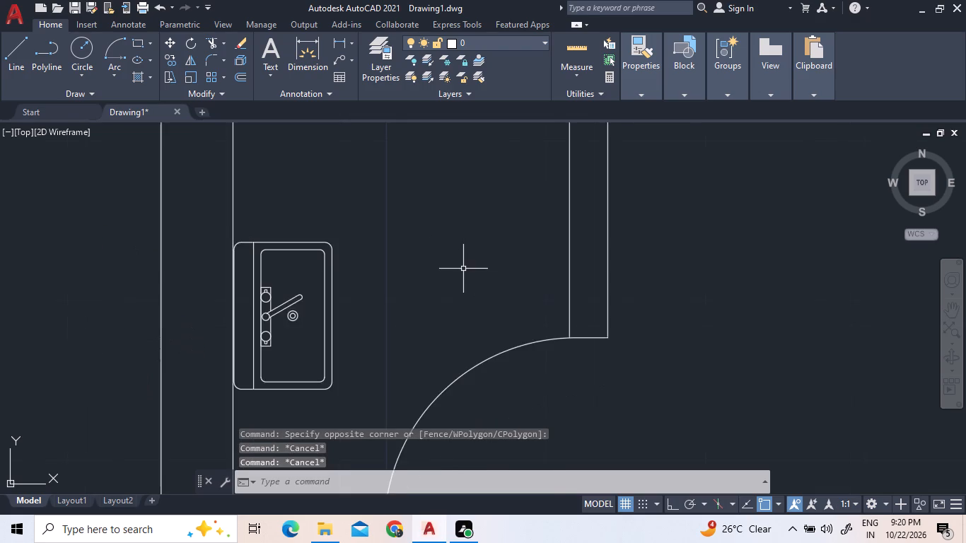
scroll(463, 269, "down", 2)
scroll(417, 169, "up", 2)
left_click(414, 243)
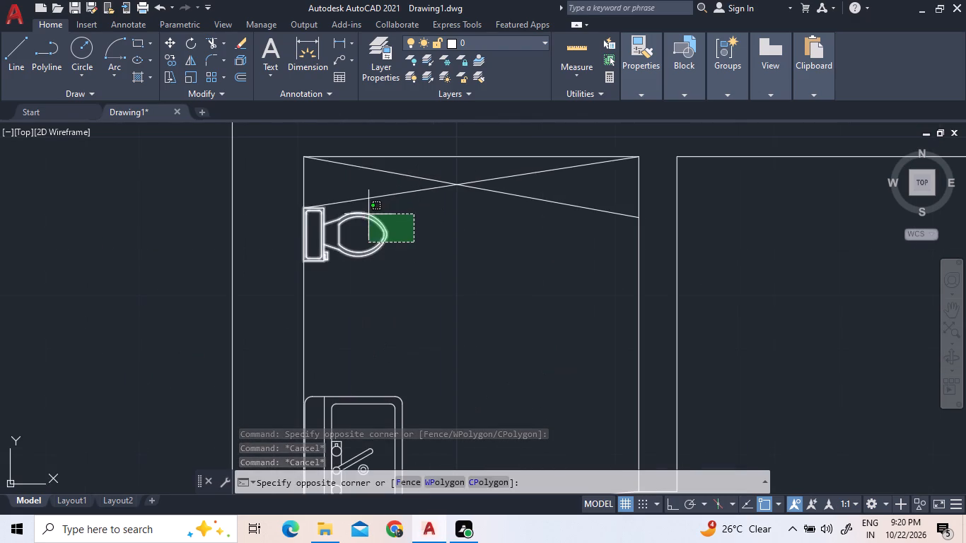
left_click(363, 212)
right_click(363, 212)
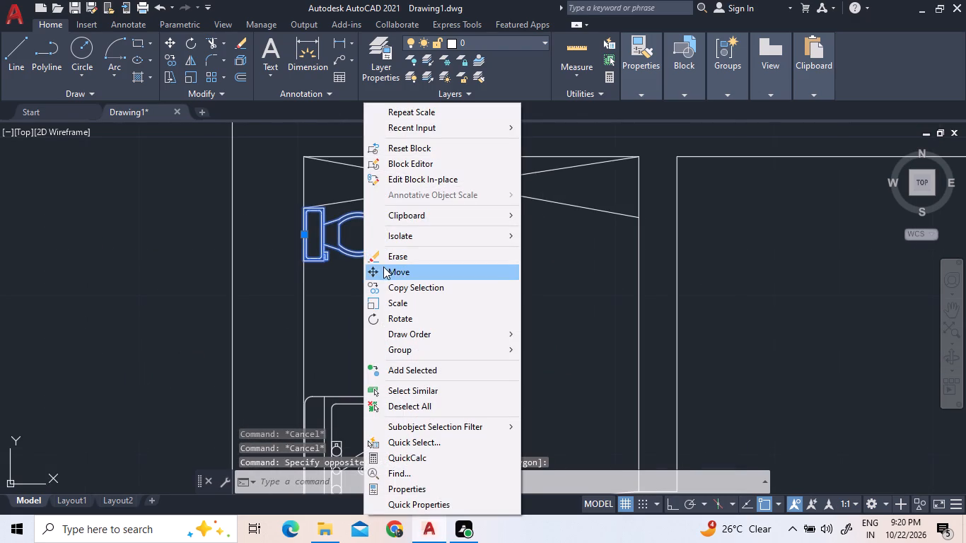
left_click(384, 267)
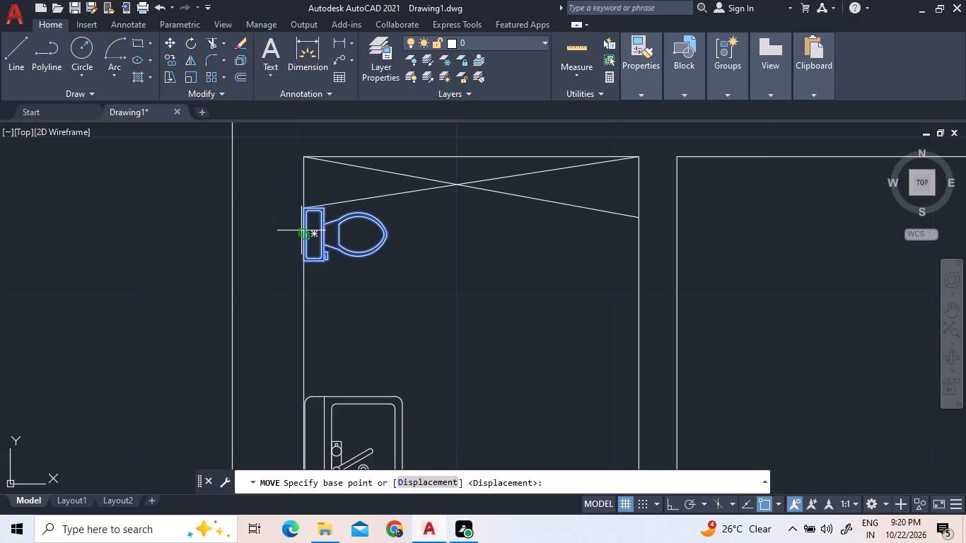
left_click(305, 230)
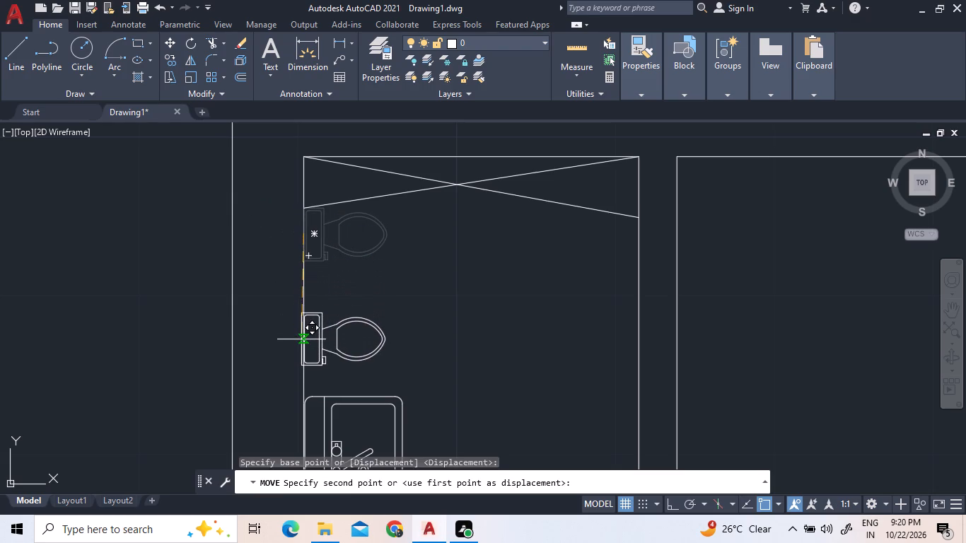
scroll(302, 341, "up", 2)
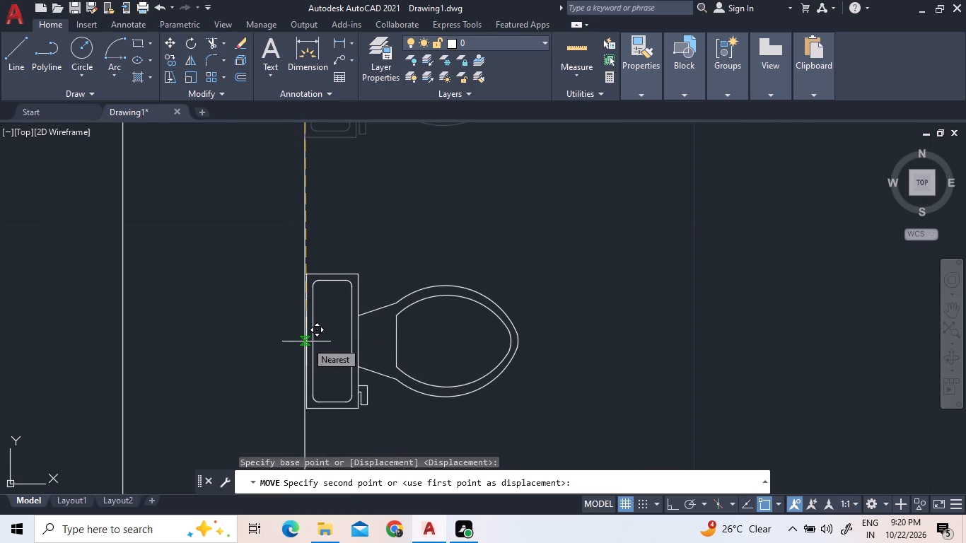
key("F8")
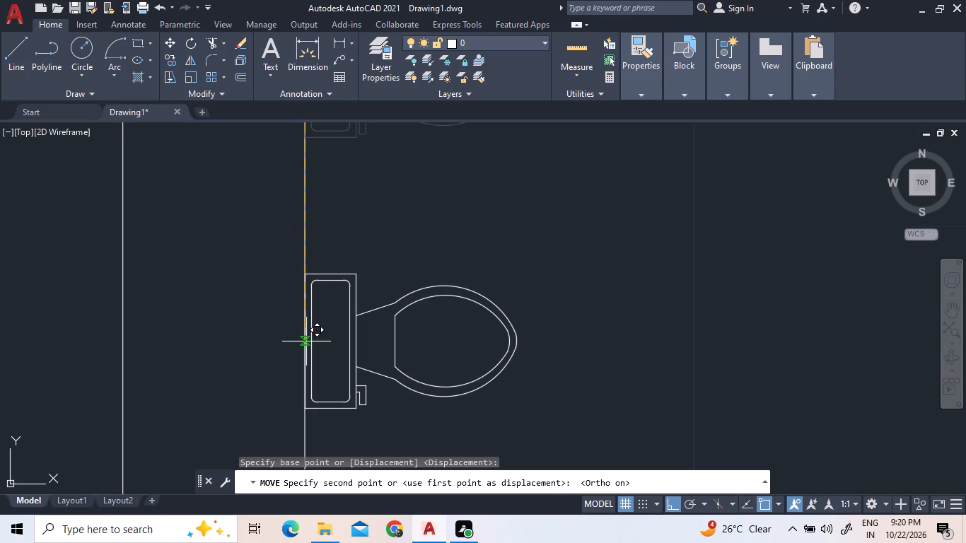
scroll(309, 340, "down", 3)
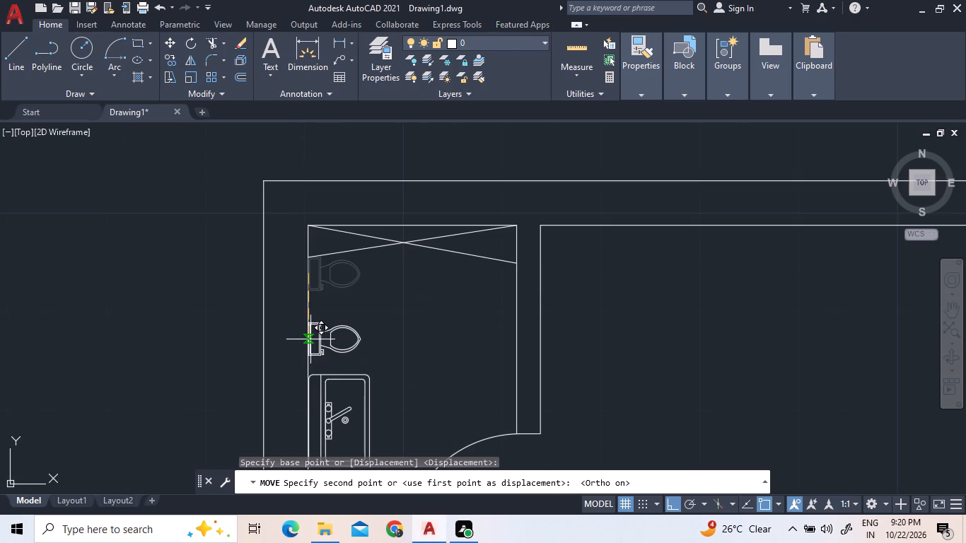
left_click_drag(310, 326, 313, 332)
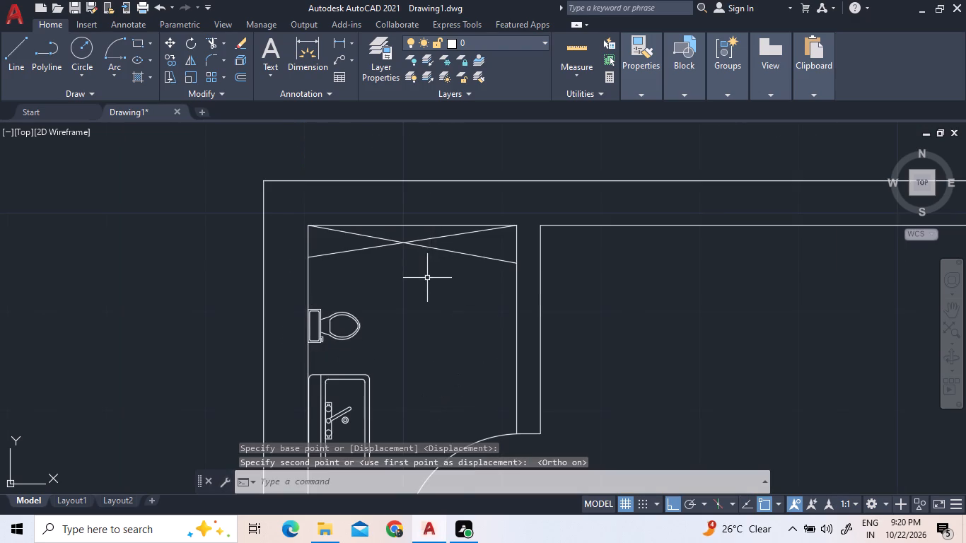
Offset the bathroom partition's outer face 4.10 into the long upper room to start a new partition.
scroll(428, 284, "down", 2)
middle_click_drag(448, 361, 437, 379)
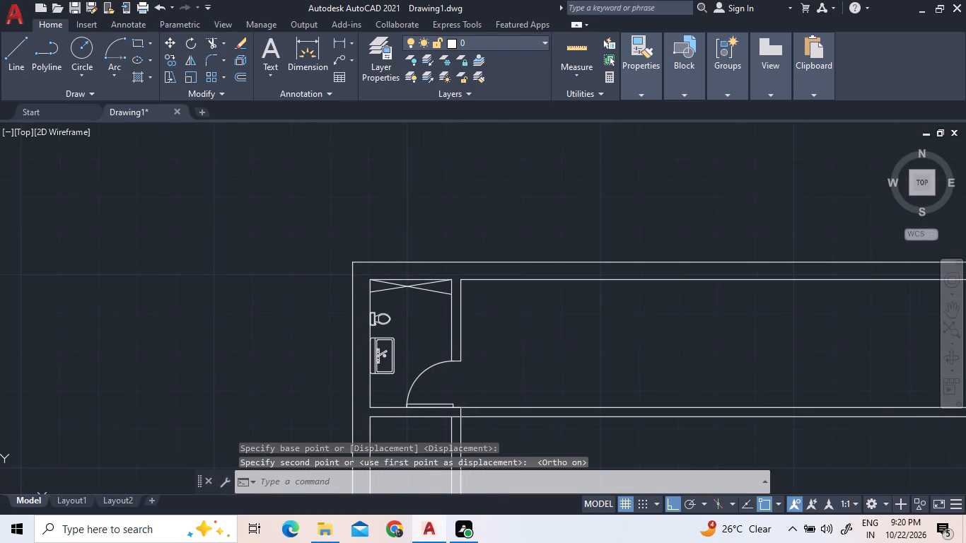
middle_click_drag(617, 320, 547, 382)
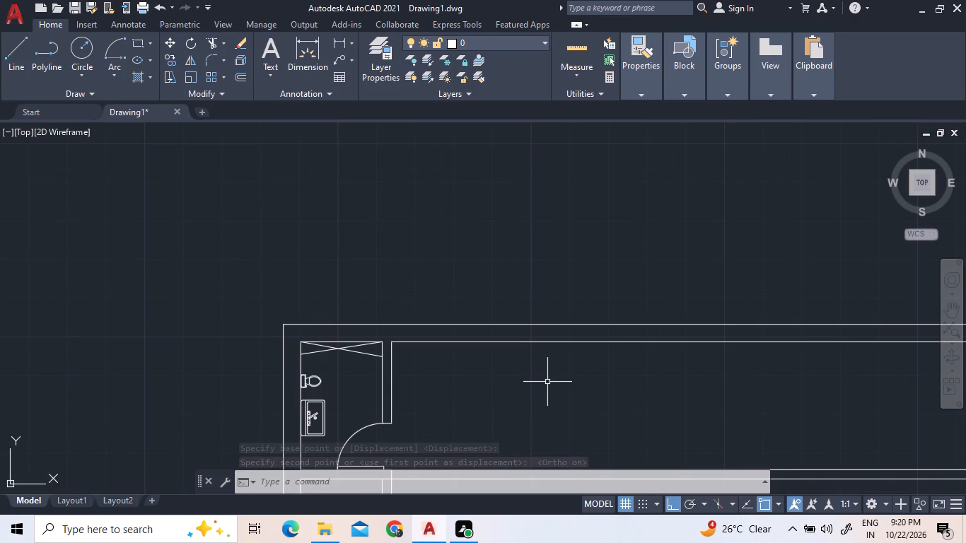
middle_click_drag(530, 324, 373, 141)
scroll(520, 311, "down", 1)
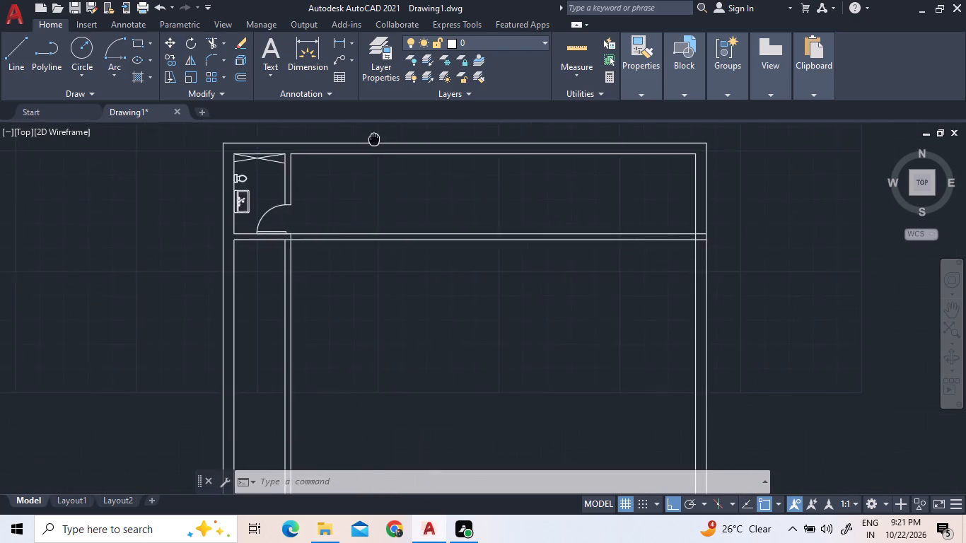
middle_click_drag(373, 141, 371, 194)
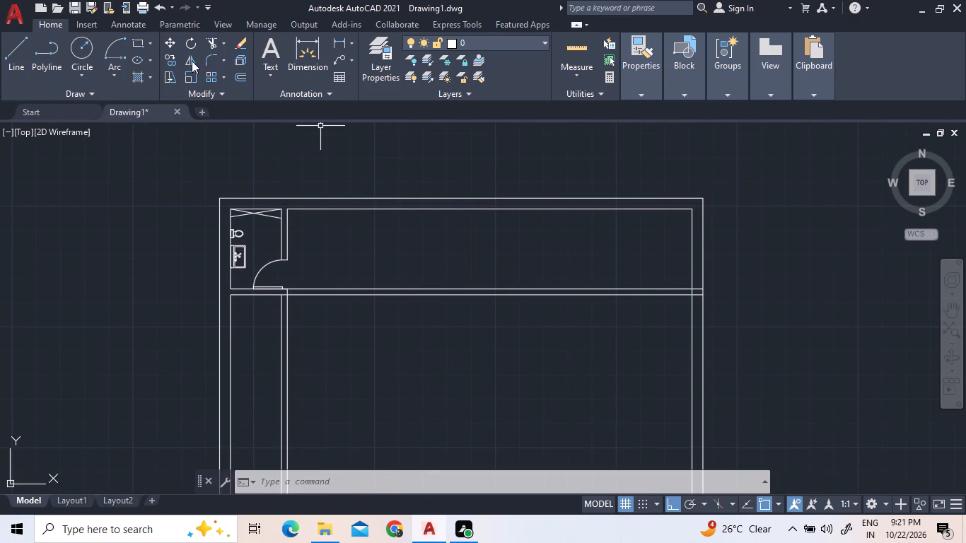
left_click(240, 76)
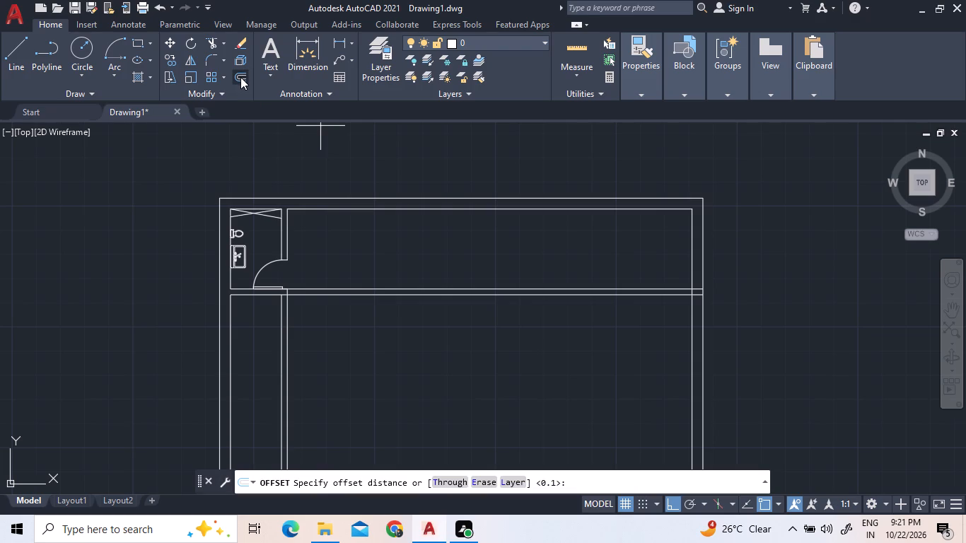
type("4.10")
key("Return")
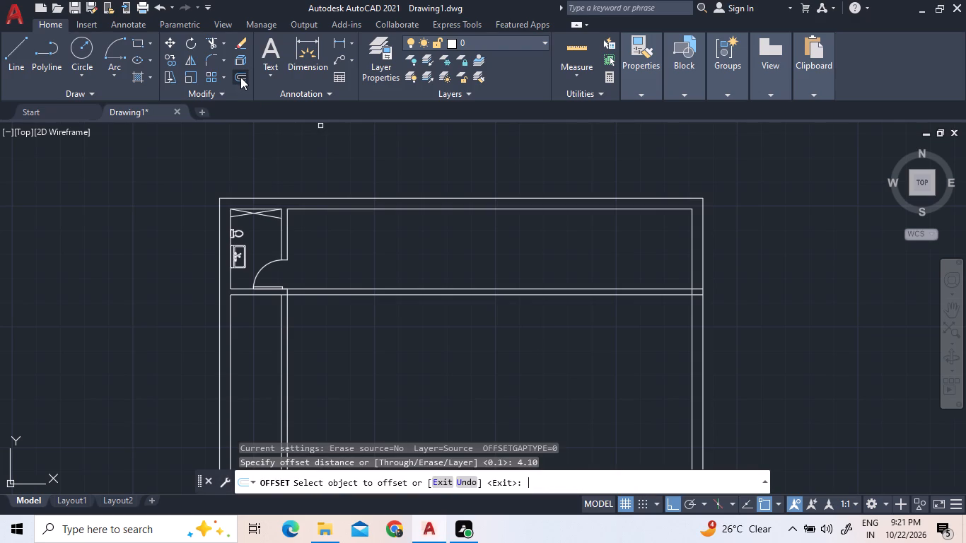
left_click(289, 223)
left_click(330, 228)
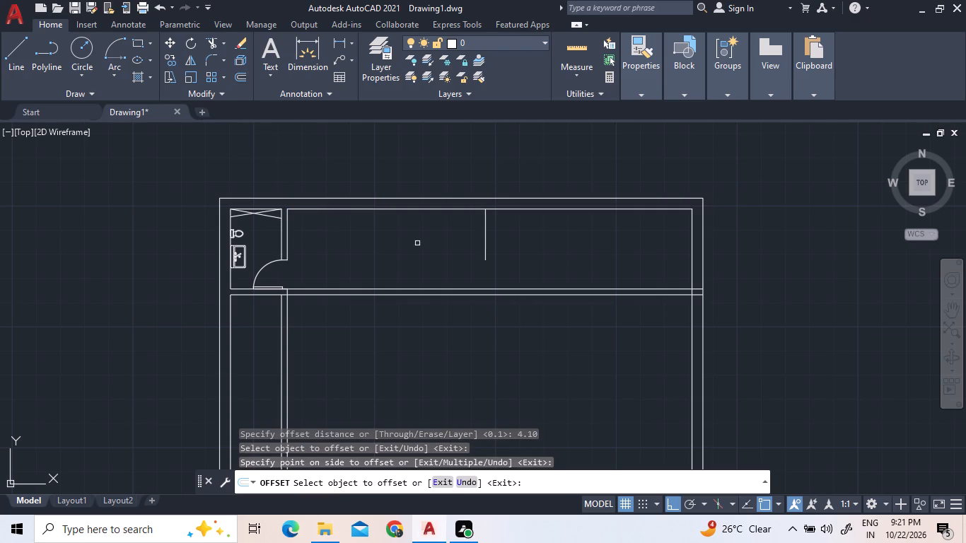
Offset the new partition line 0.12 toward the bathroom to give the partition its thickness.
left_click(235, 83)
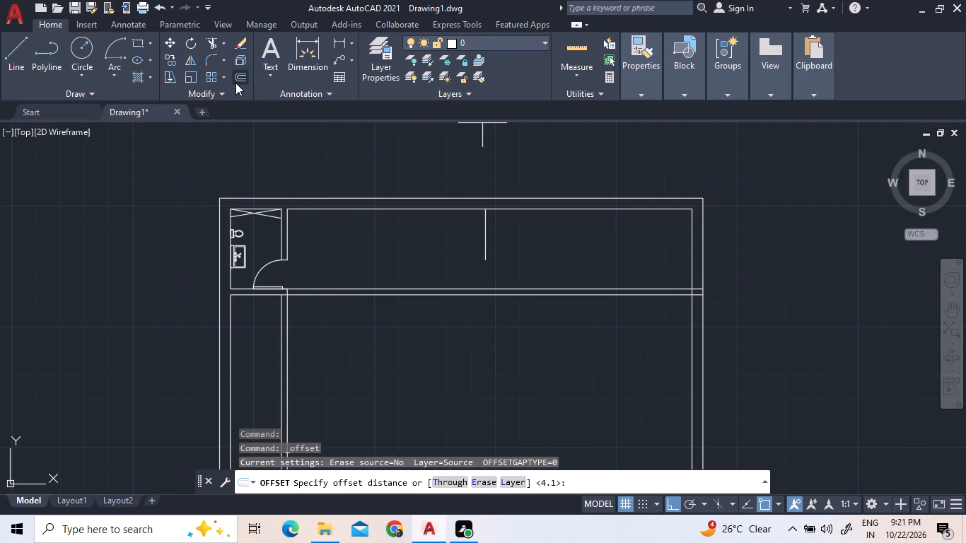
type("0.12")
key("Return")
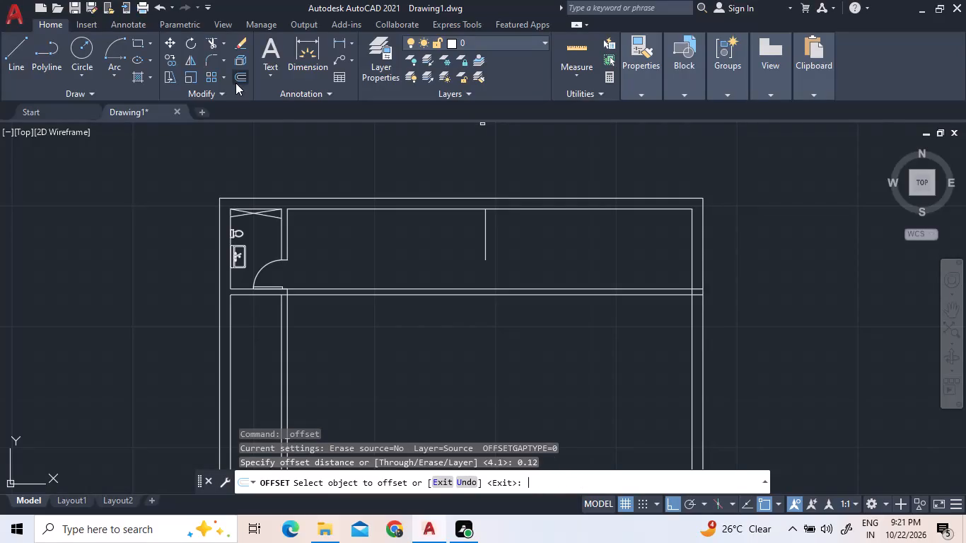
left_click(486, 221)
left_click(470, 218)
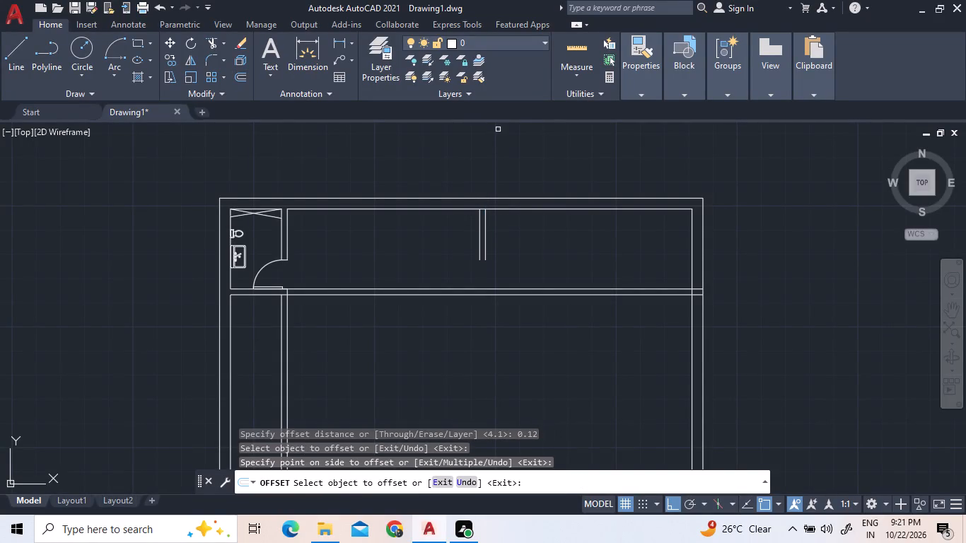
right_click(498, 141)
left_click_drag(535, 171, 543, 175)
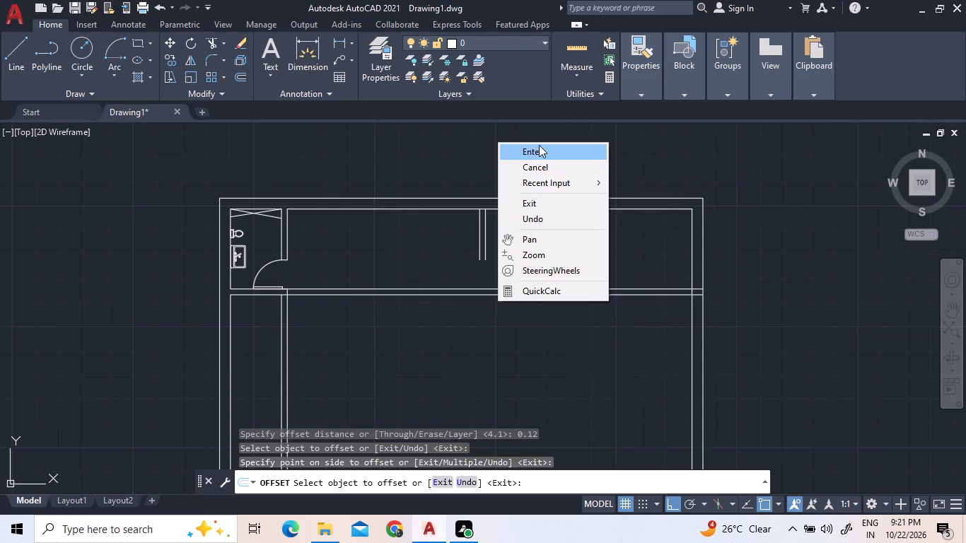
left_click(539, 145)
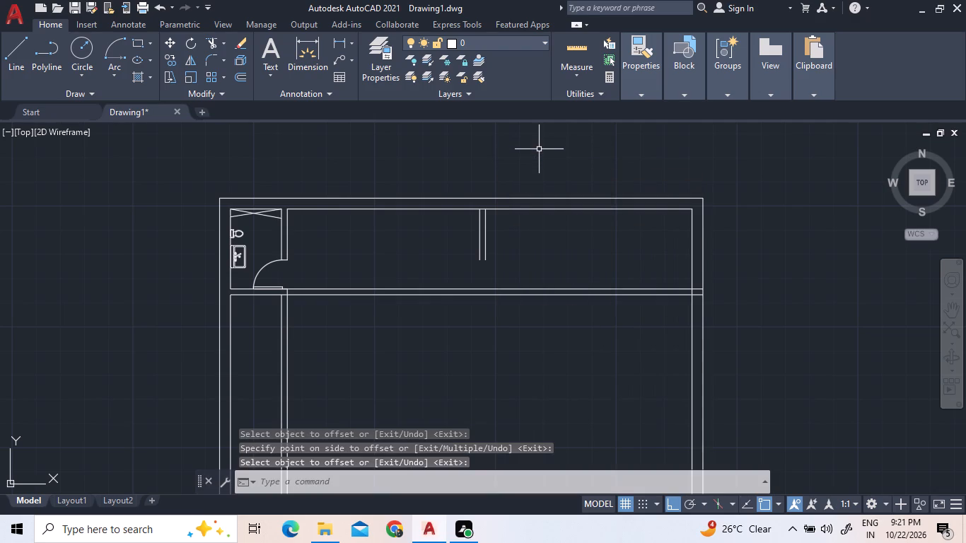
Insert the 36 in refrigerator, Range-Oven - 30 in top and Sink-single - 30 in top blocks from Kitchens.dwg outside the plan.
middle_click_drag(539, 149, 537, 221)
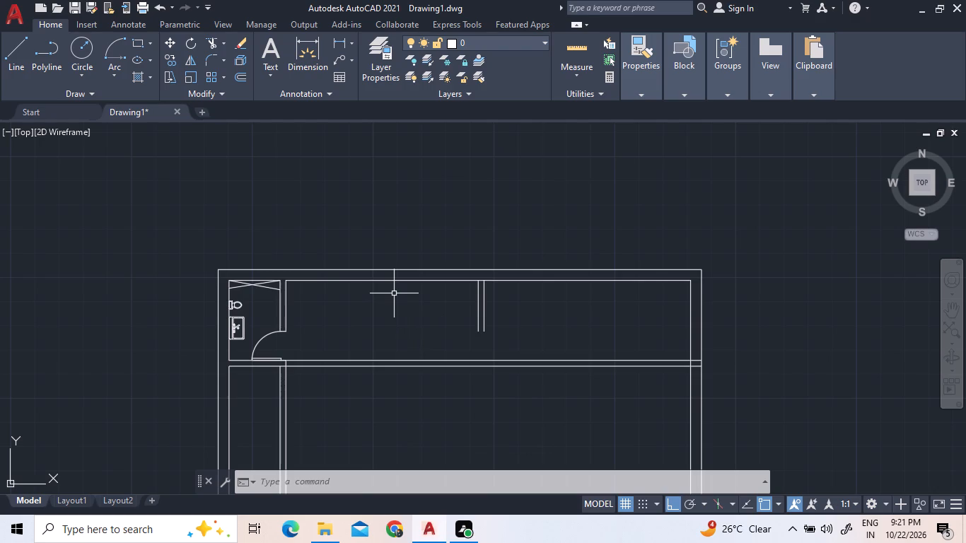
type("dc")
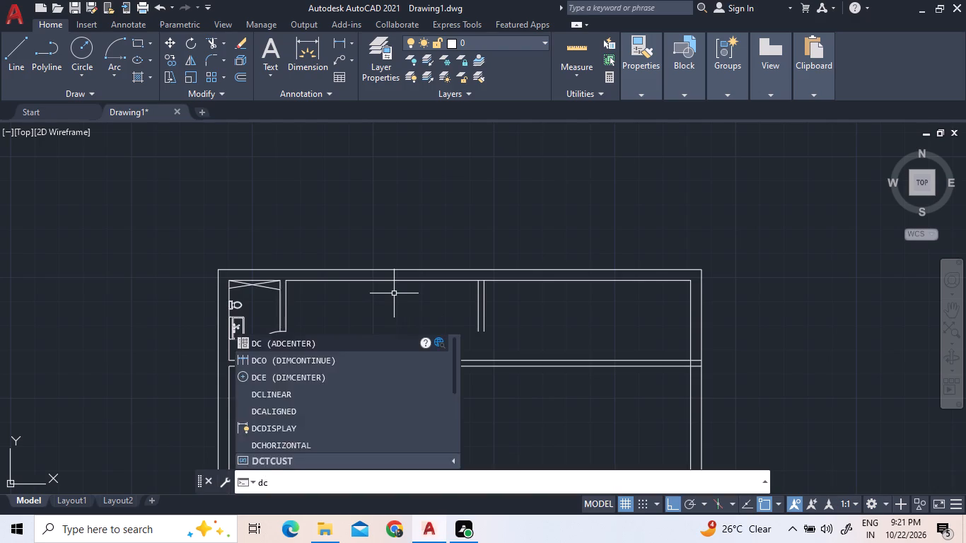
key("Return")
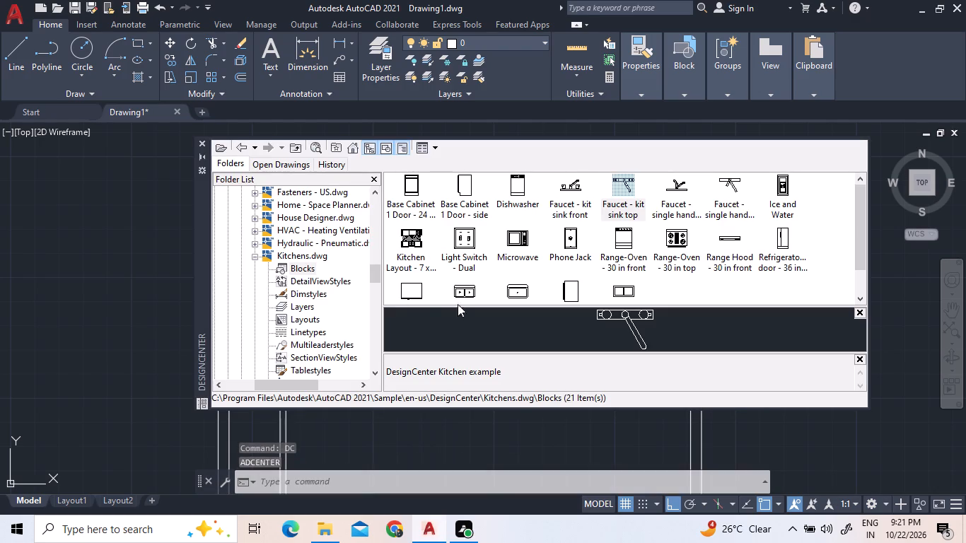
scroll(431, 259, "down", 2)
left_click_drag(408, 248, 105, 226)
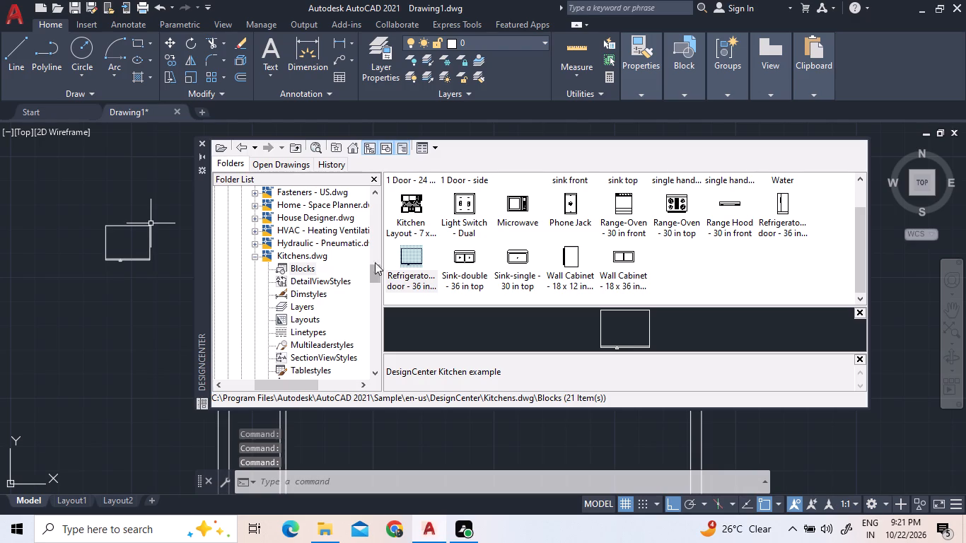
left_click_drag(680, 204, 121, 169)
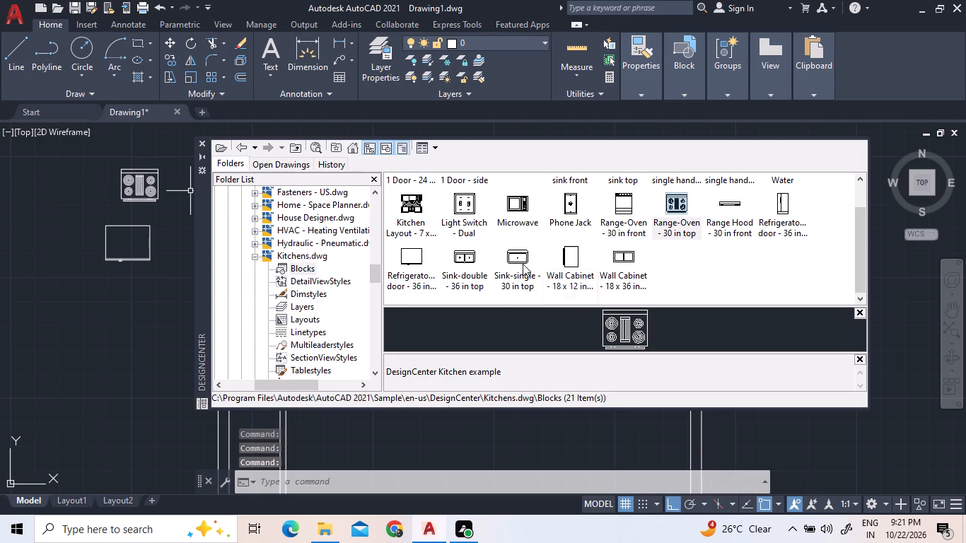
left_click_drag(522, 262, 116, 313)
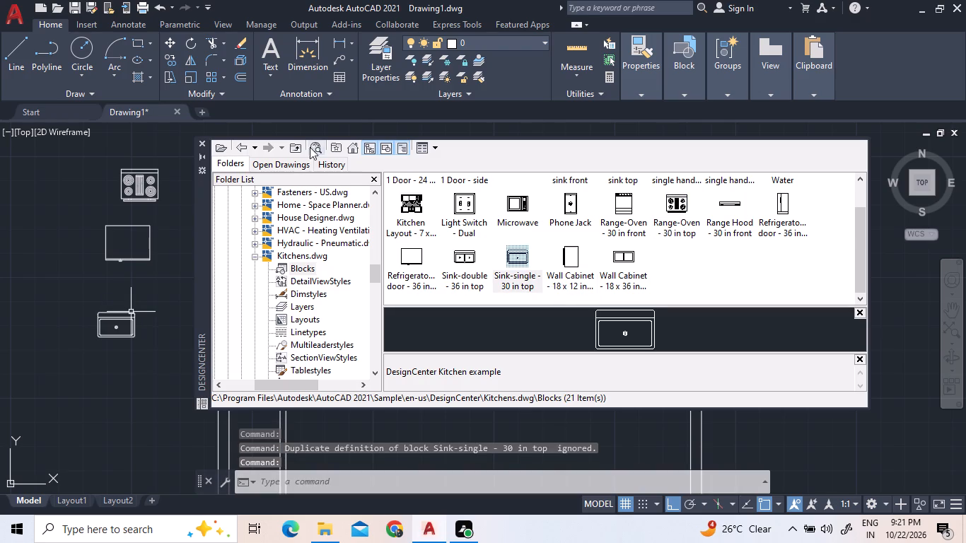
left_click(204, 144)
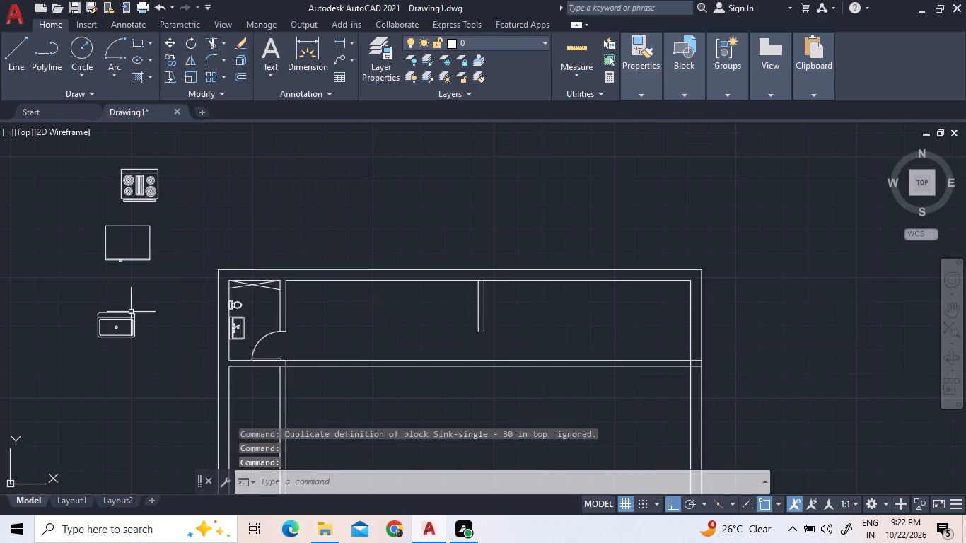
Move the refrigerator by its centre into the upper room's corner beside the bathroom partition, with Ortho off.
left_click(167, 269)
left_click(144, 253)
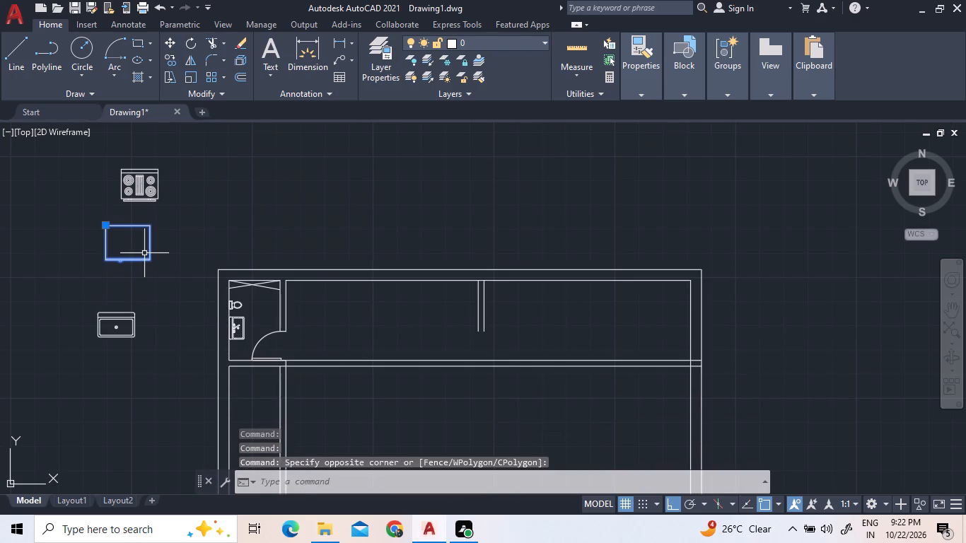
right_click(144, 253)
left_click(181, 266)
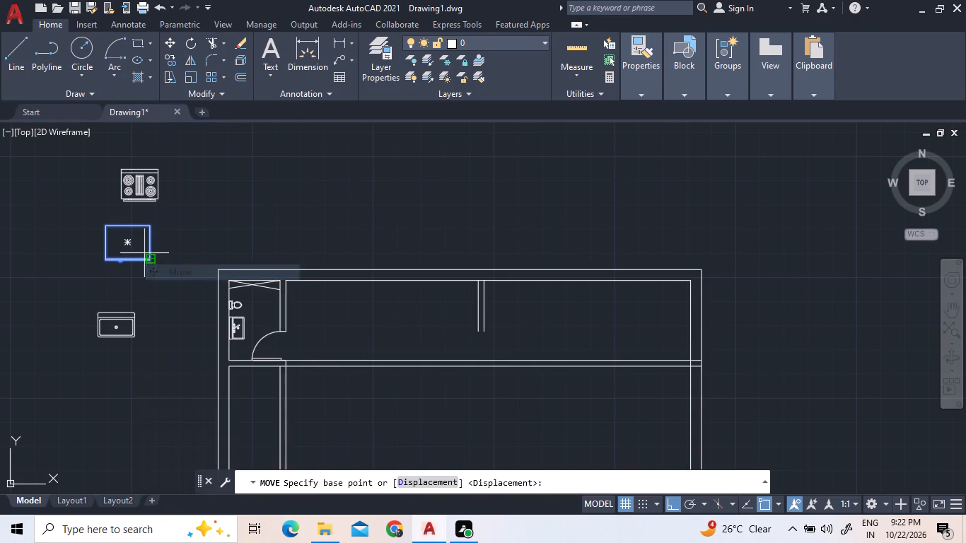
left_click(128, 242)
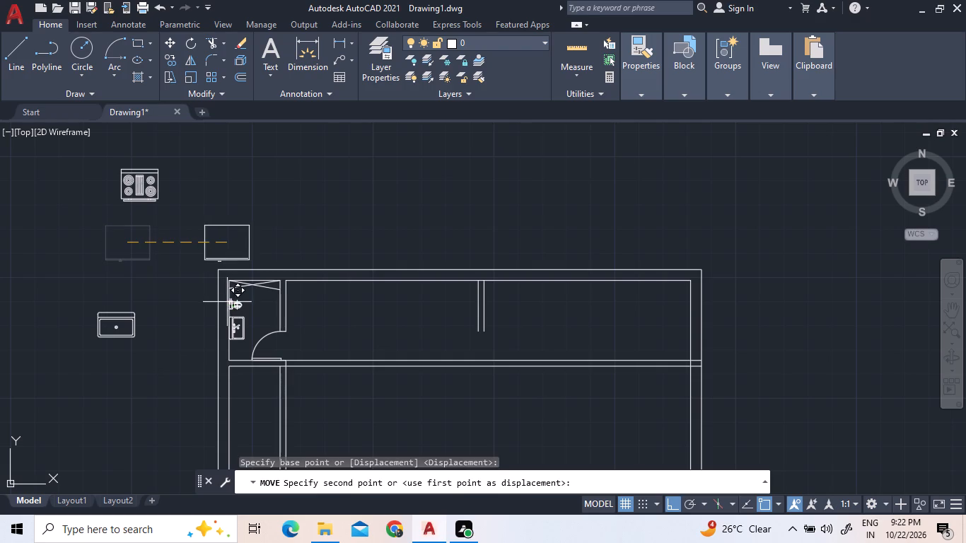
key("F8")
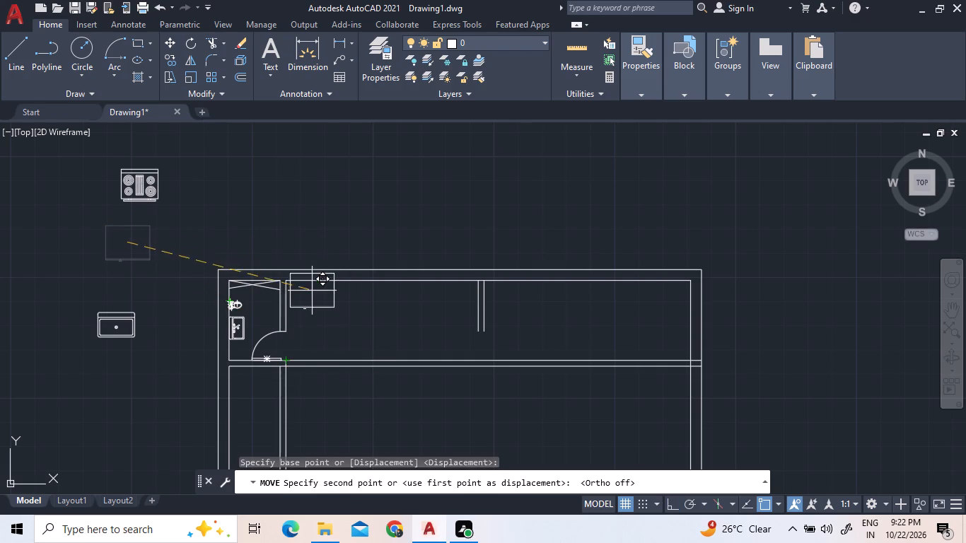
scroll(312, 294, "up", 2)
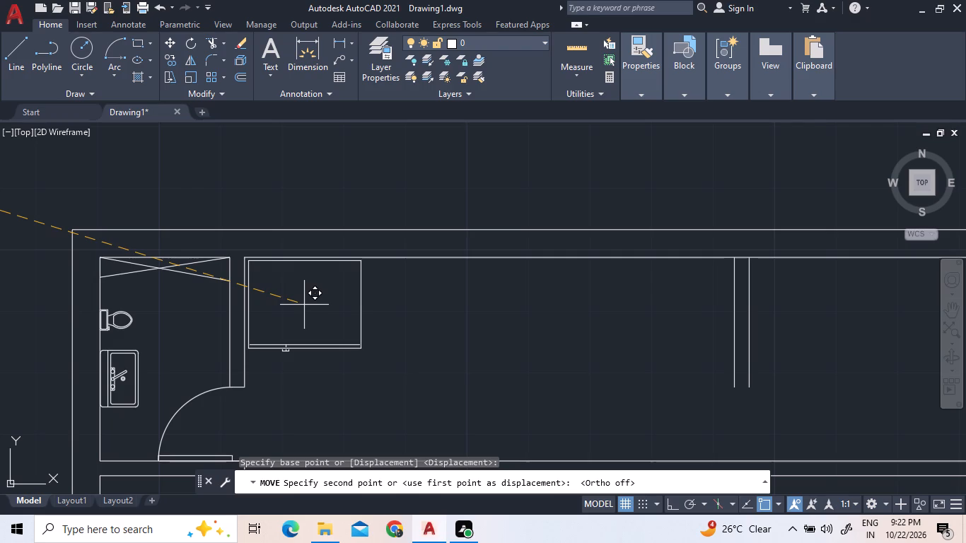
left_click(304, 305)
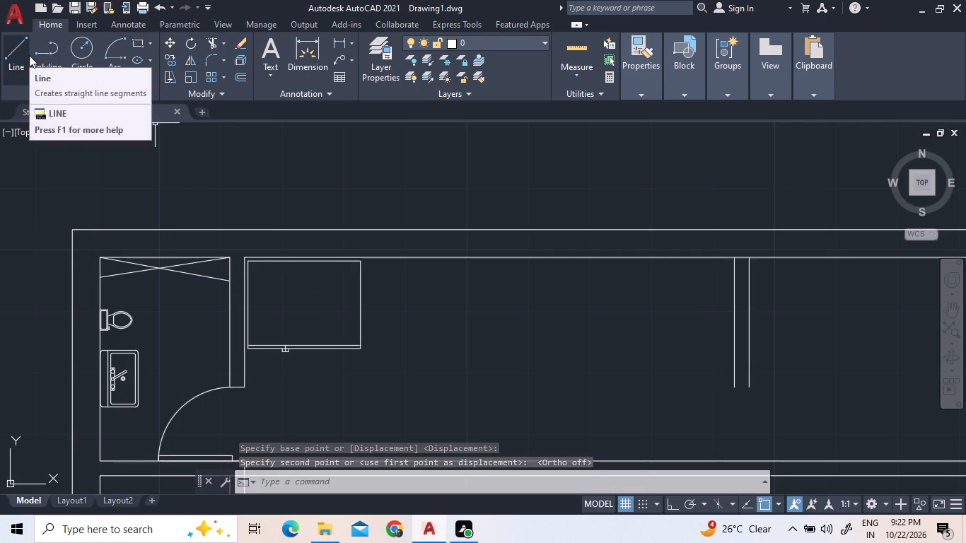
Draw a horizontal counter-edge line with Ortho on, from just beside the refrigerator's lower front corner to the new partition's near face.
left_click(29, 55)
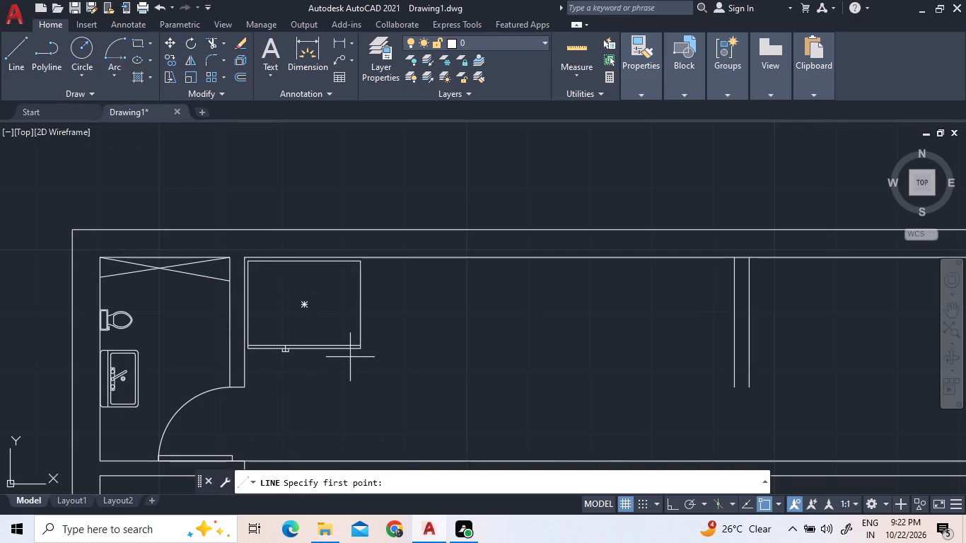
scroll(362, 351, "up", 4)
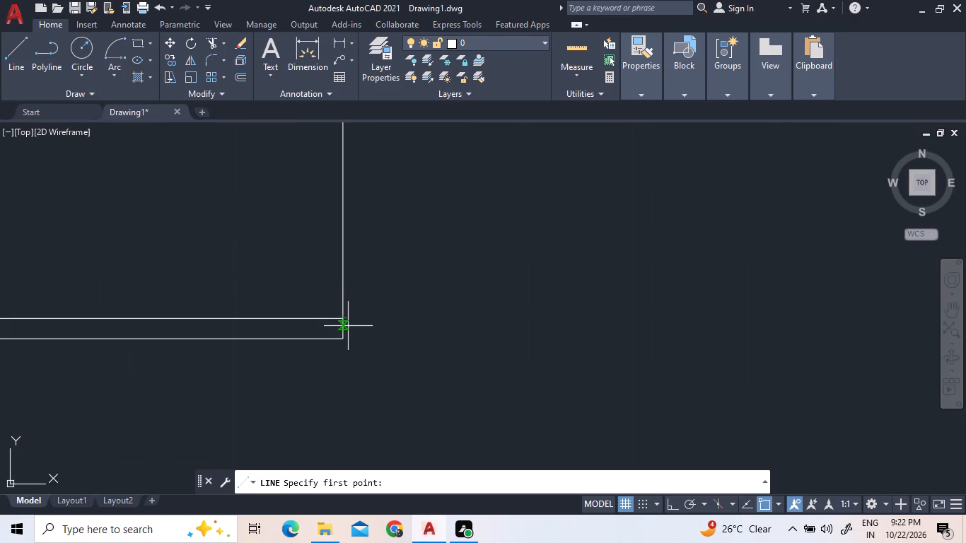
scroll(361, 347, "down", 3)
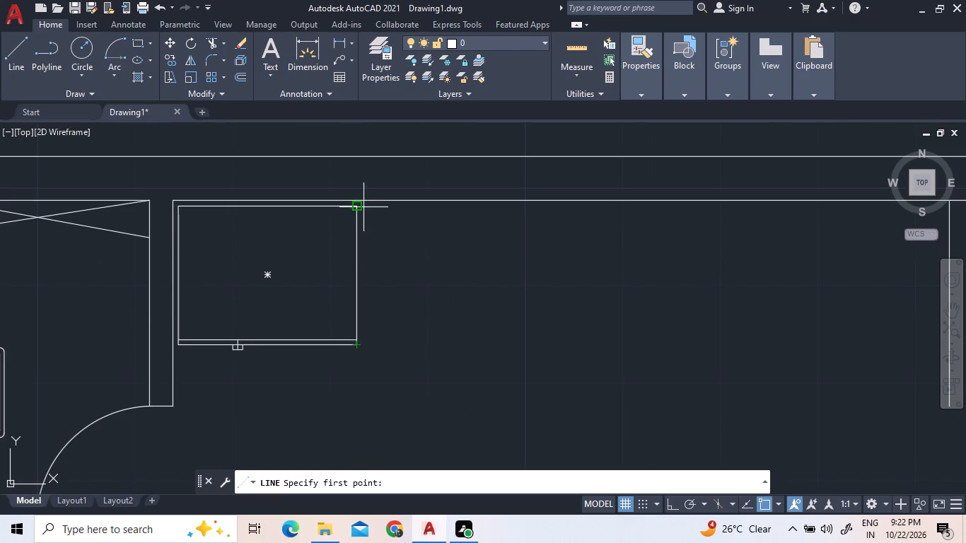
scroll(364, 353, "up", 3)
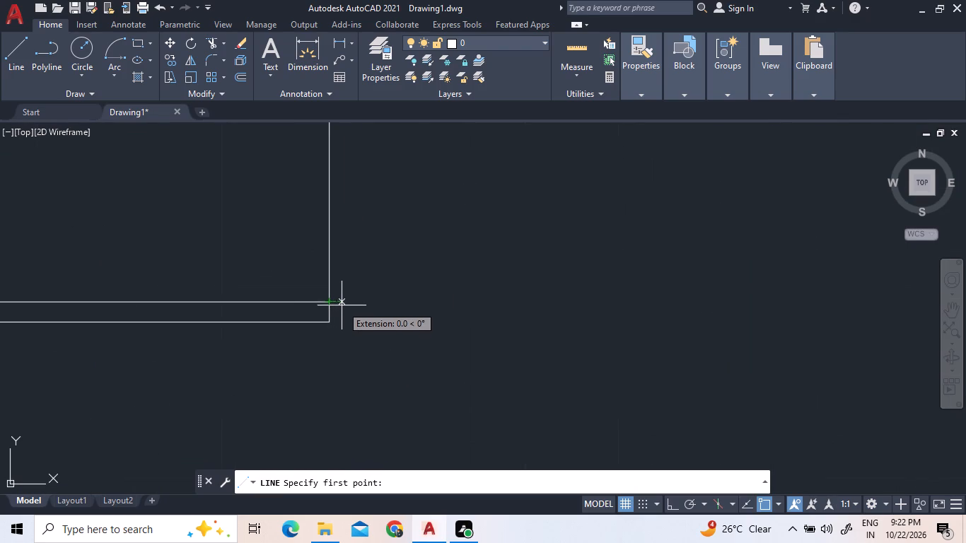
left_click(344, 305)
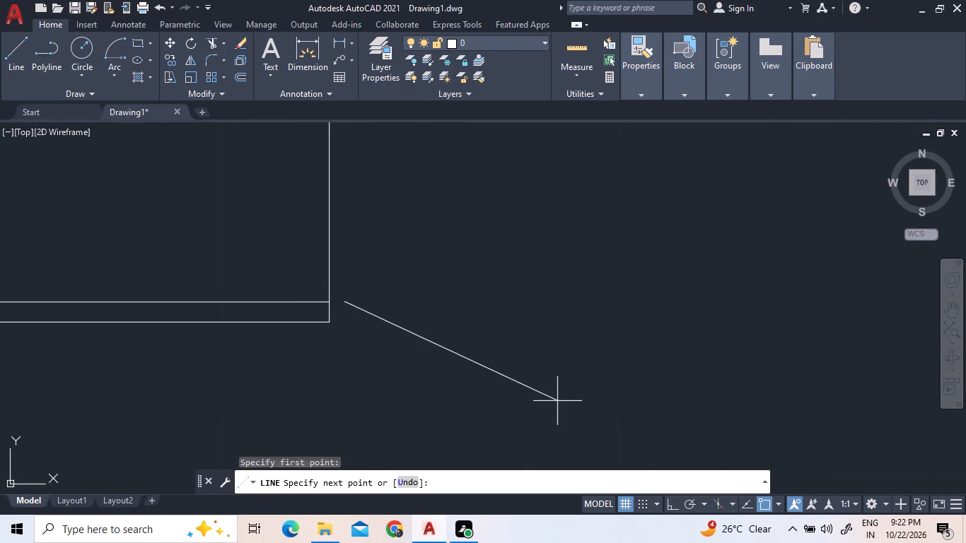
key("F8")
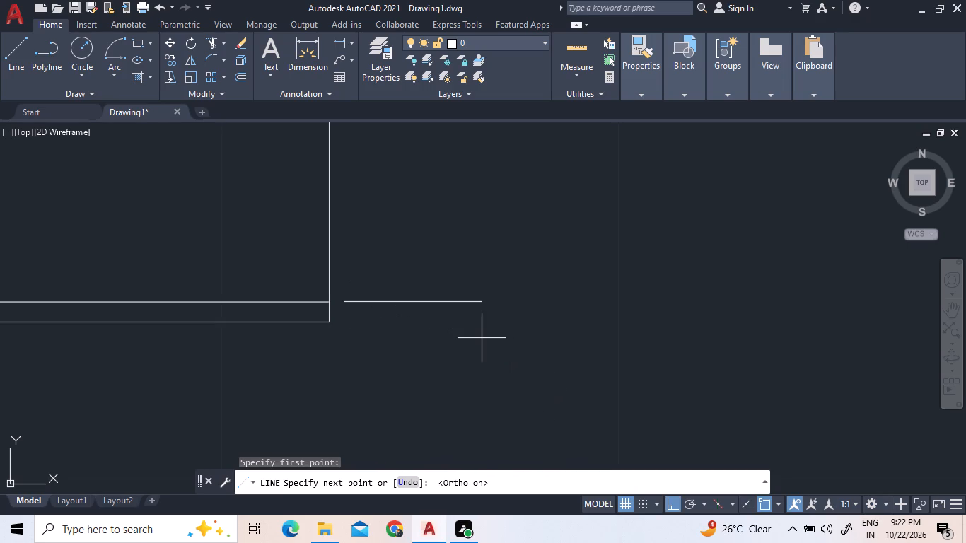
scroll(483, 337, "down", 5)
scroll(733, 311, "up", 2)
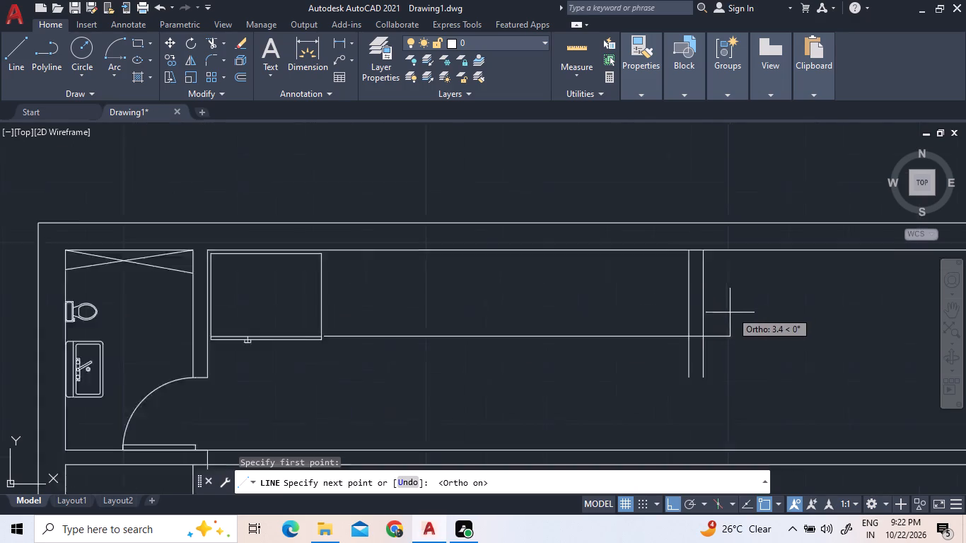
scroll(730, 313, "up", 1)
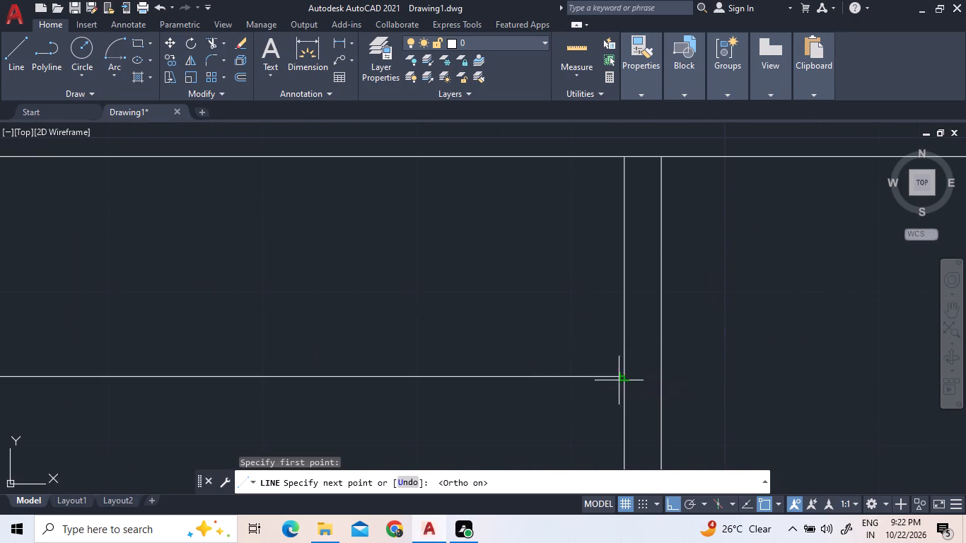
left_click(623, 373)
right_click(636, 315)
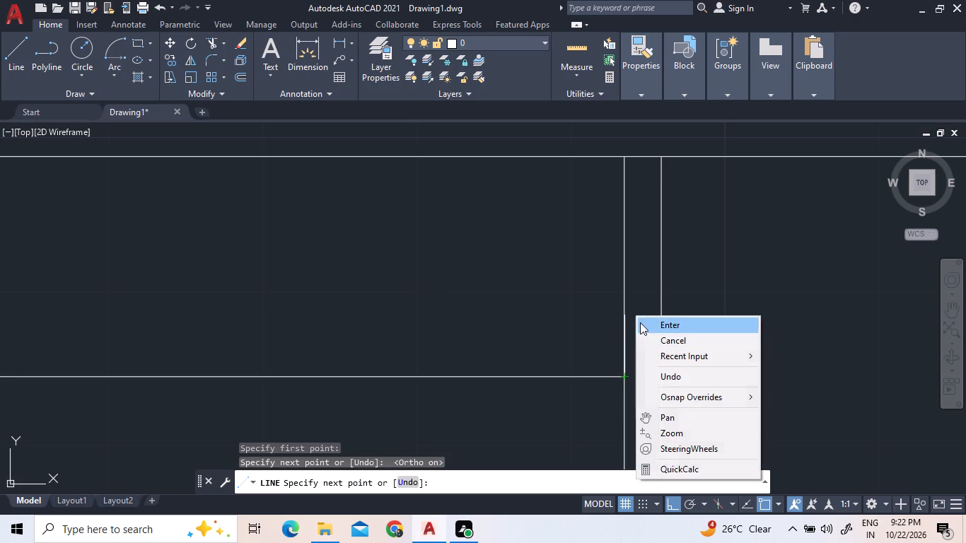
left_click(644, 328)
scroll(645, 328, "down", 3)
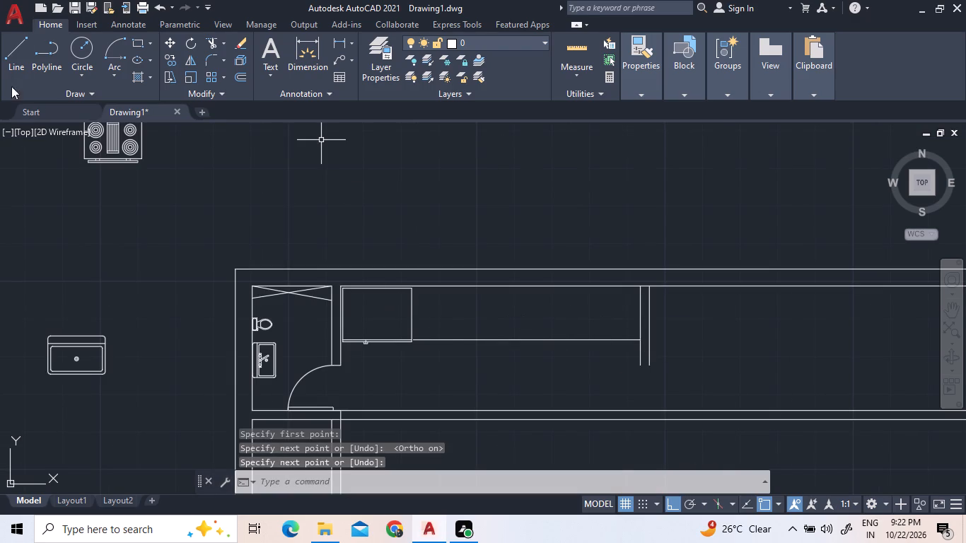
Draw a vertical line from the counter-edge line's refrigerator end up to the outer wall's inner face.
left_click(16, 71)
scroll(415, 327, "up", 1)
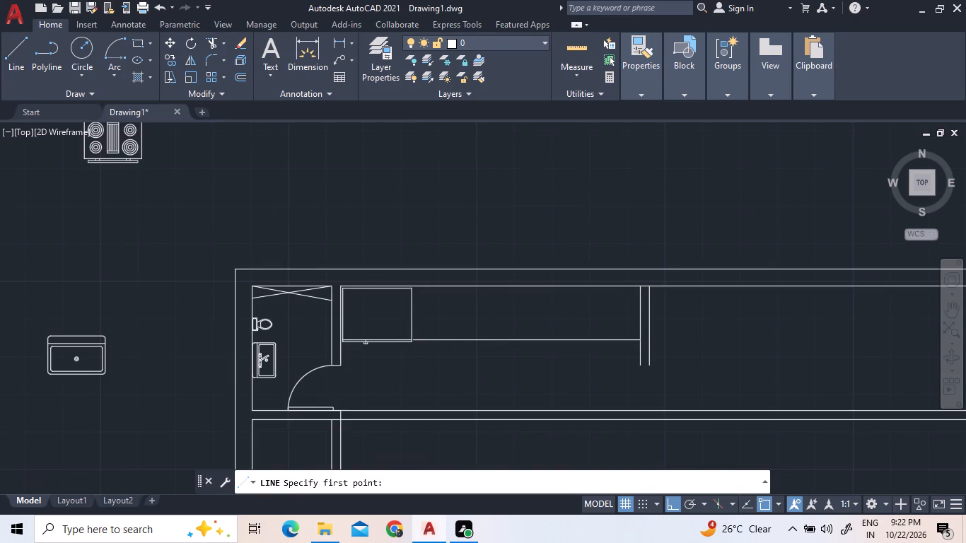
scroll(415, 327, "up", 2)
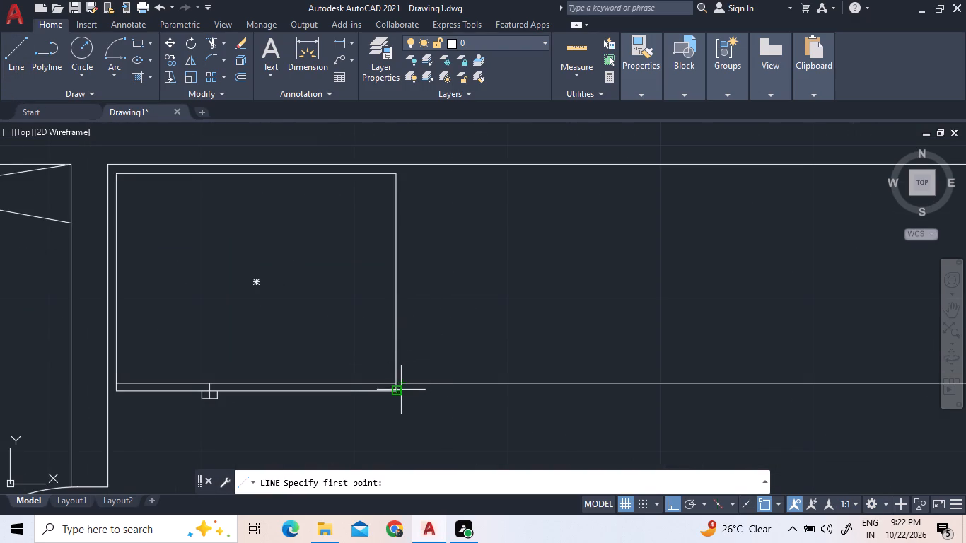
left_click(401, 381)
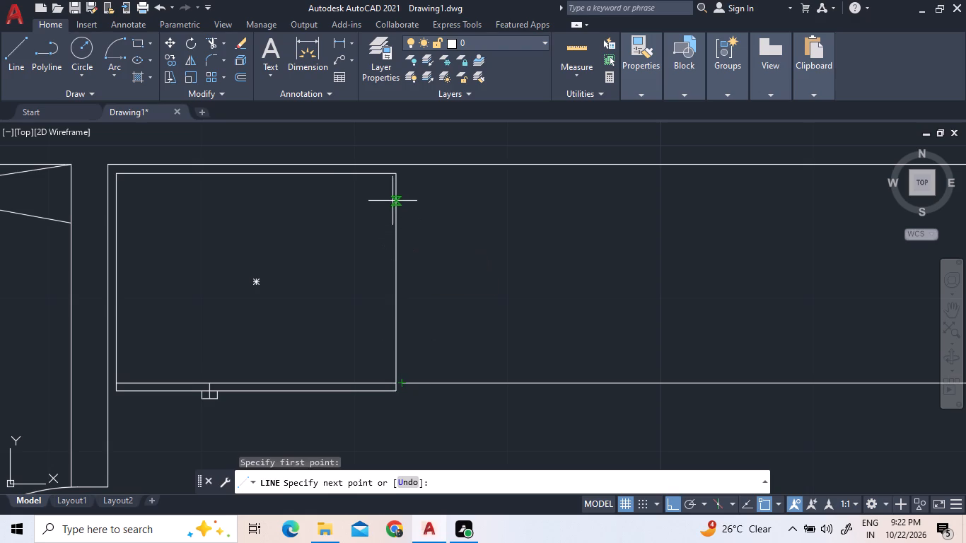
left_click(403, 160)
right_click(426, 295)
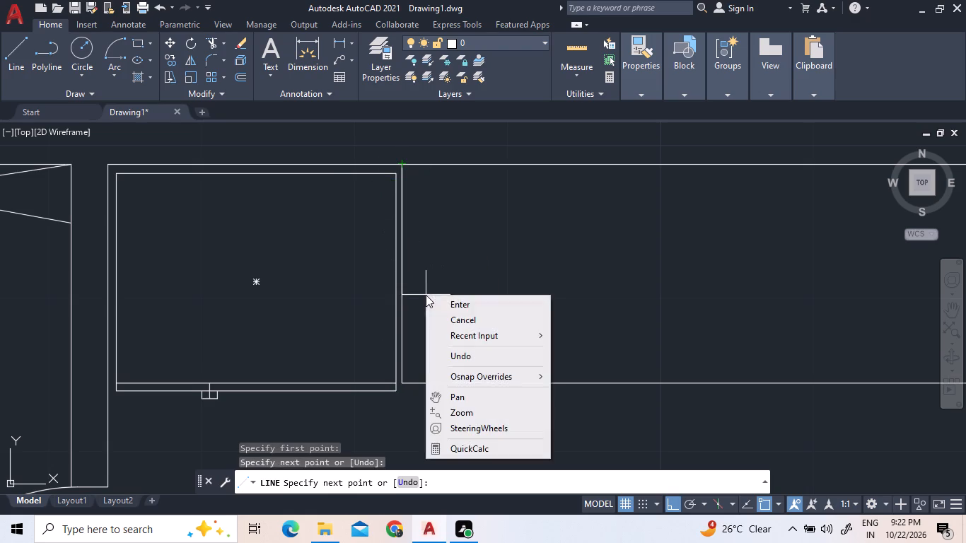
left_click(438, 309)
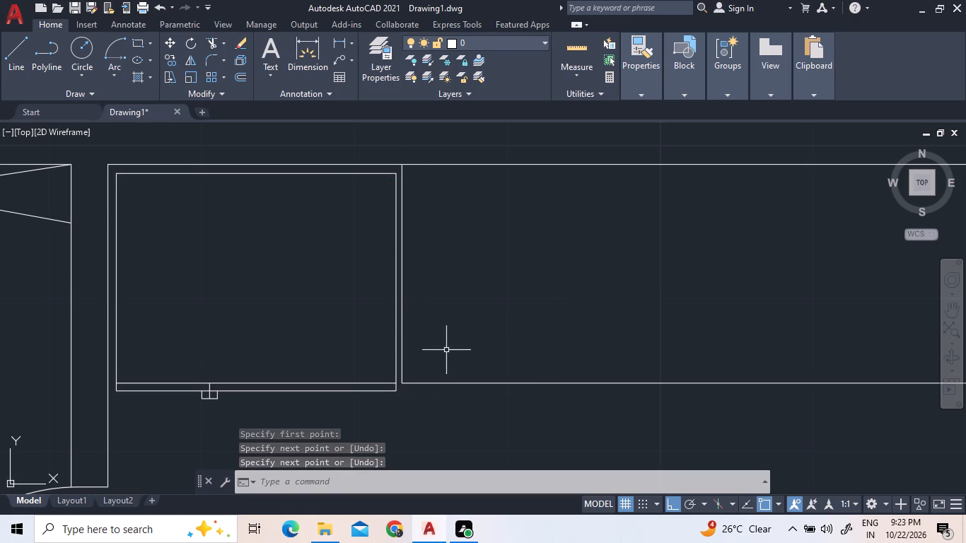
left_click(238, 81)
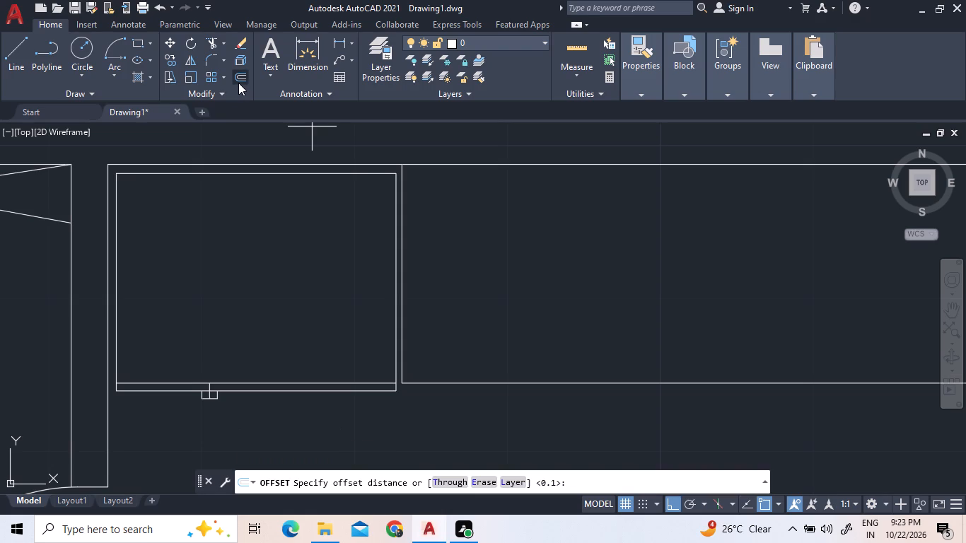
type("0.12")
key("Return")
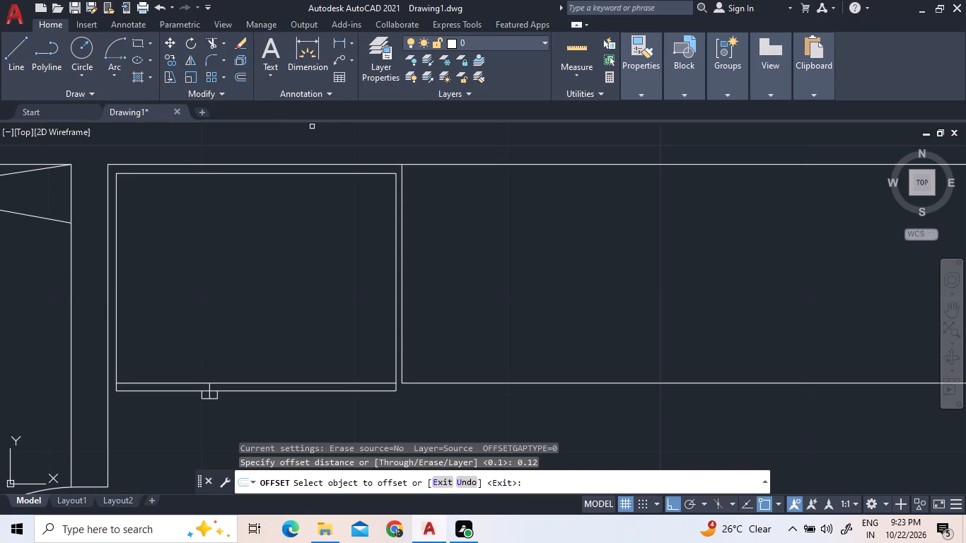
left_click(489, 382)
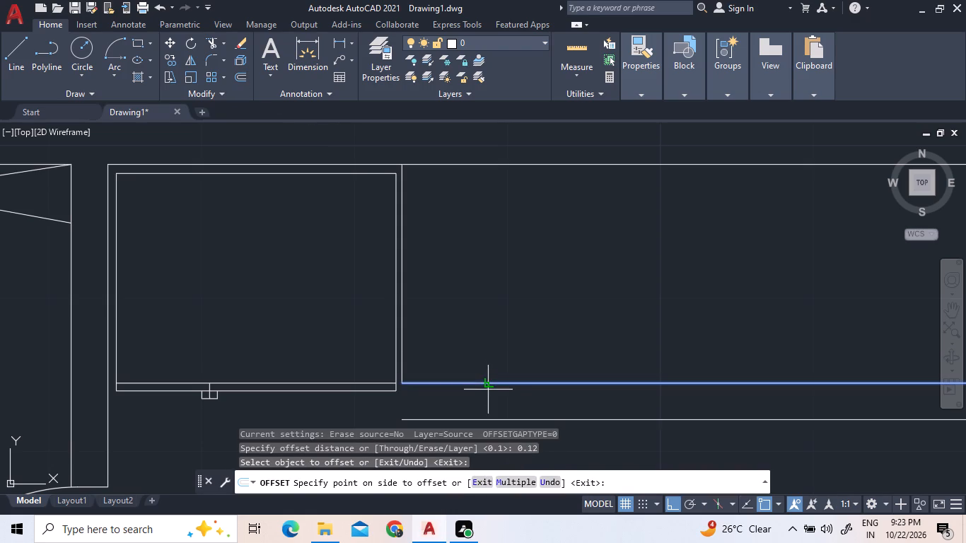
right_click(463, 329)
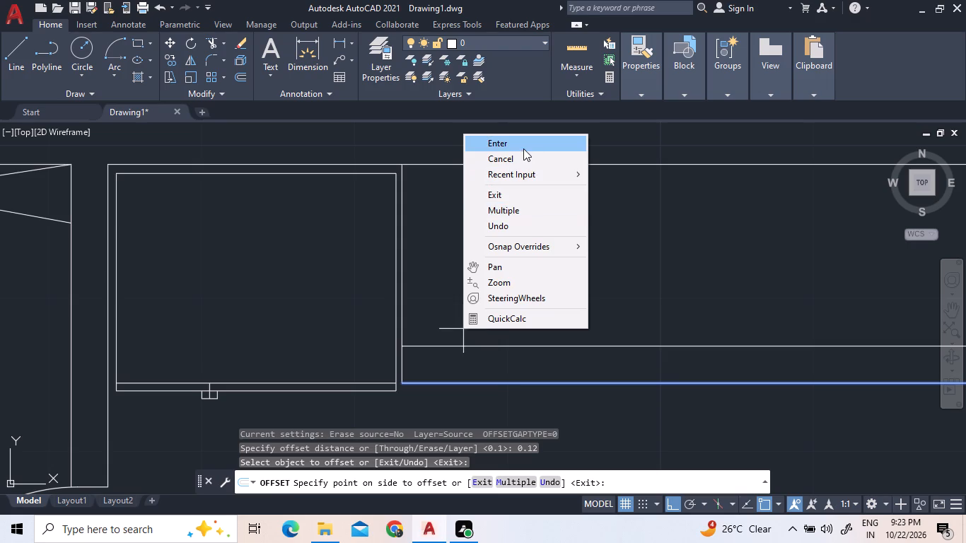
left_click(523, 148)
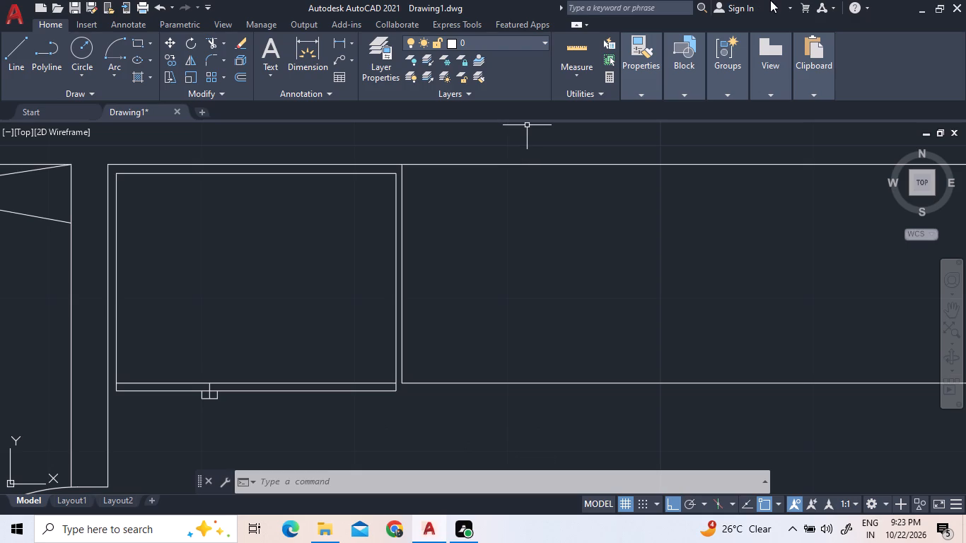
Offset the kitchen counter-edge line by 0.012 toward the room, away from the outer wall.
scroll(679, 287, "down", 2)
middle_click_drag(749, 334, 607, 340)
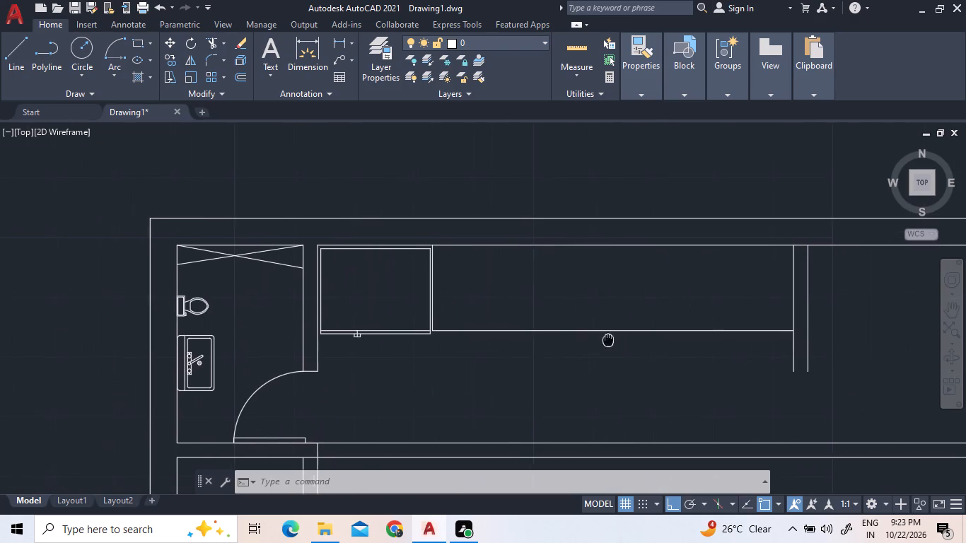
middle_click_drag(607, 340, 607, 340)
left_click(242, 75)
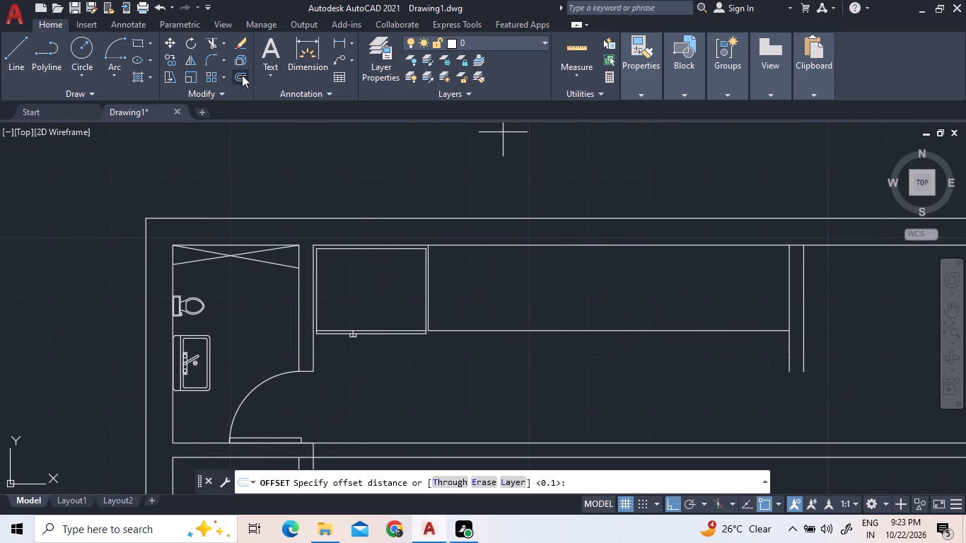
type("0.01")
key("2")
key("Return")
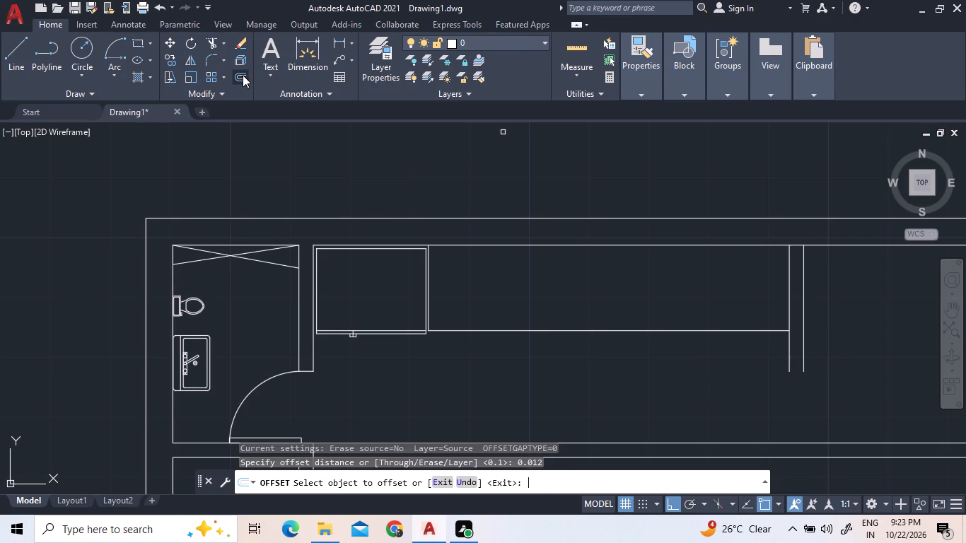
scroll(652, 361, "up", 1)
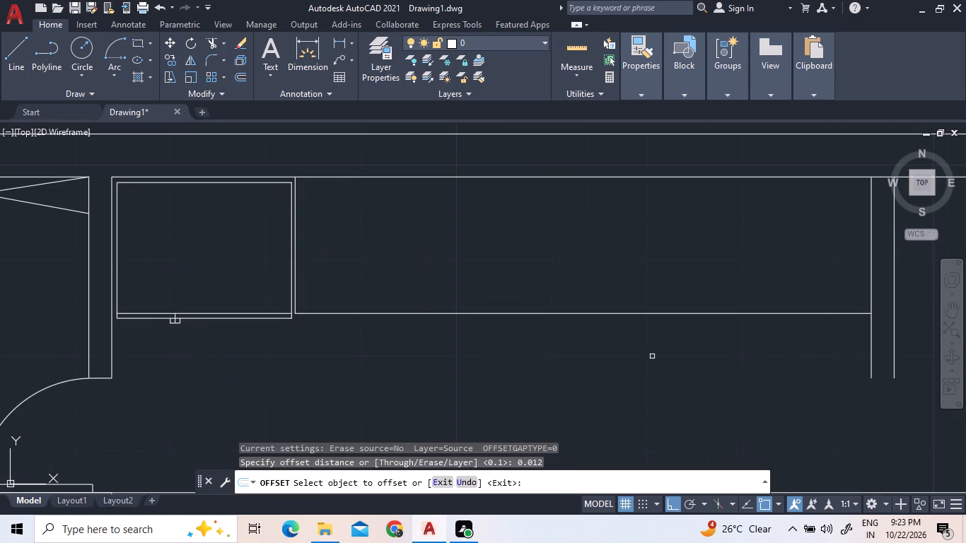
left_click(632, 312)
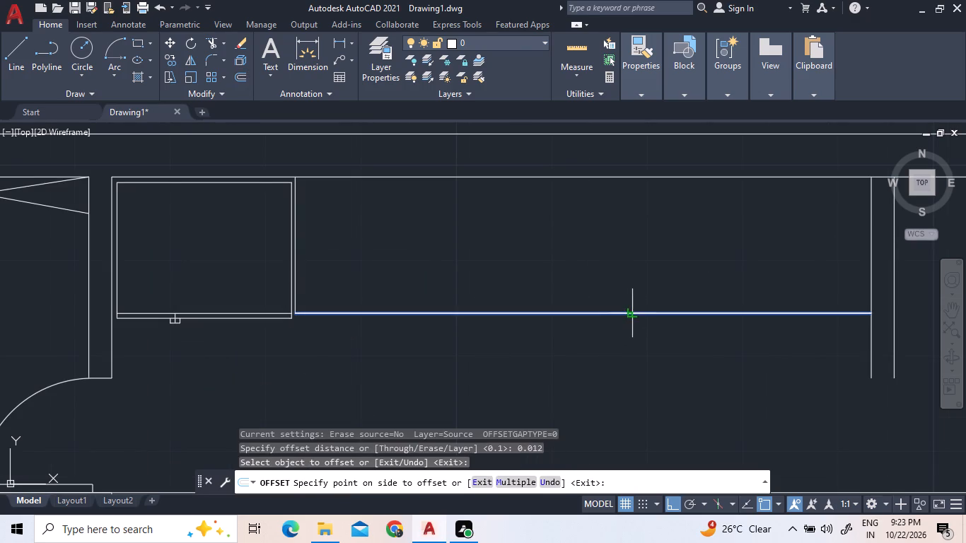
left_click(629, 344)
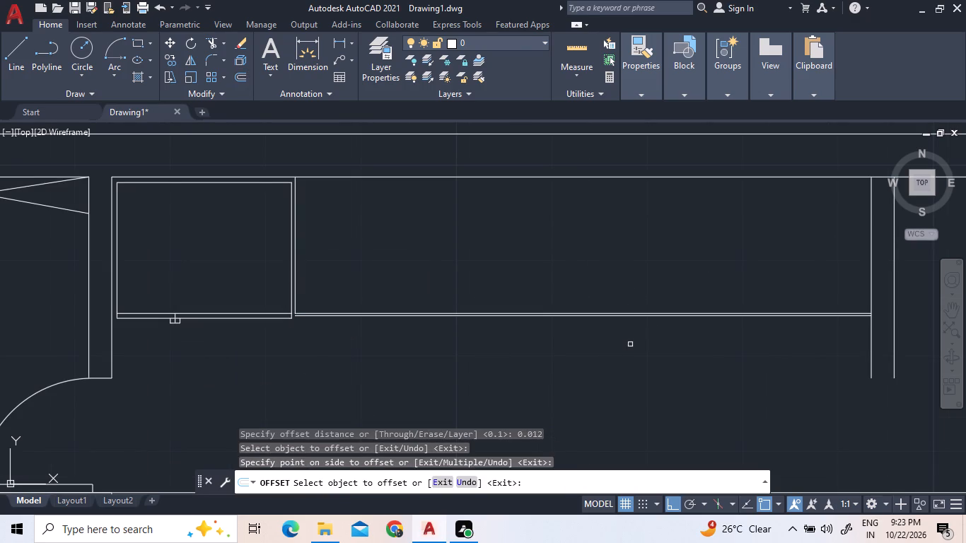
Extend both counter-edge lines to meet the refrigerator's near side.
scroll(292, 322, "up", 3)
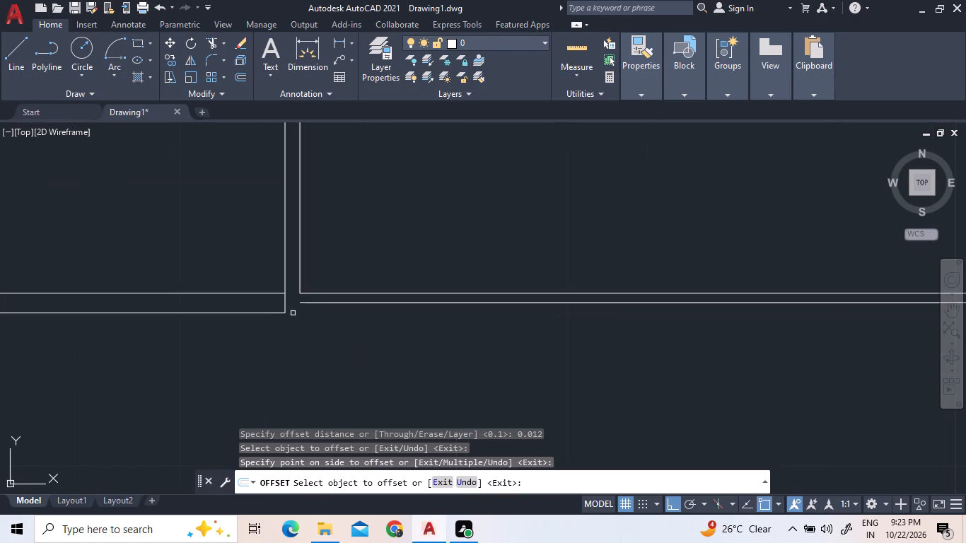
left_click(223, 40)
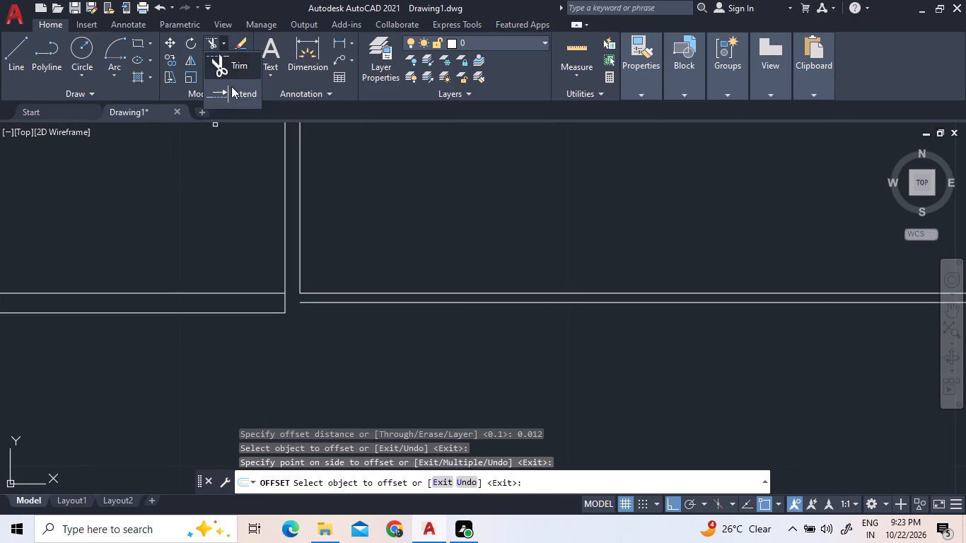
left_click(231, 95)
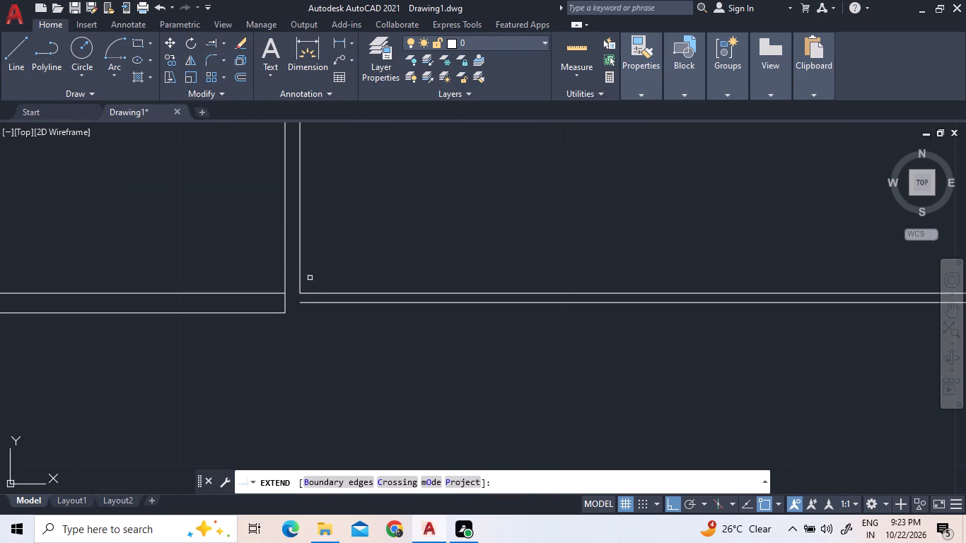
left_click(320, 304)
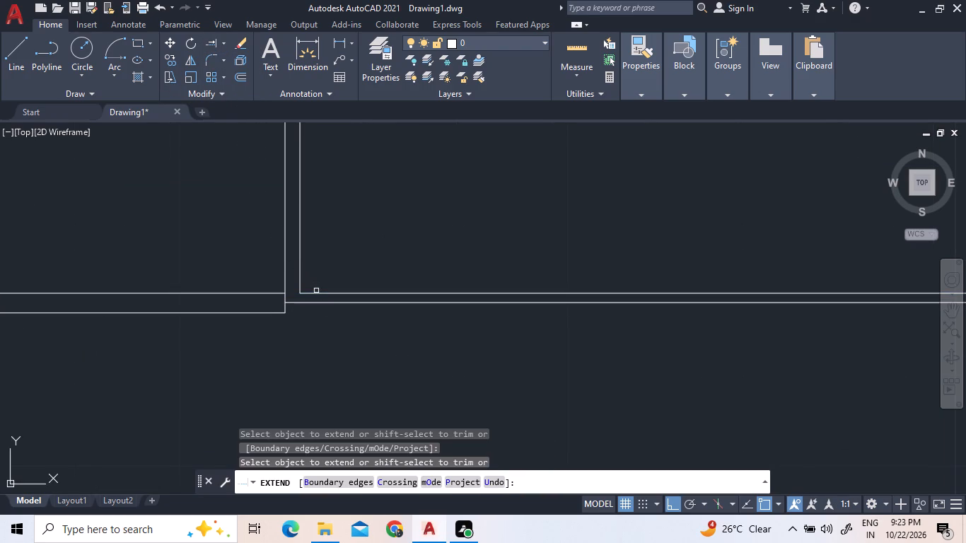
left_click(310, 291)
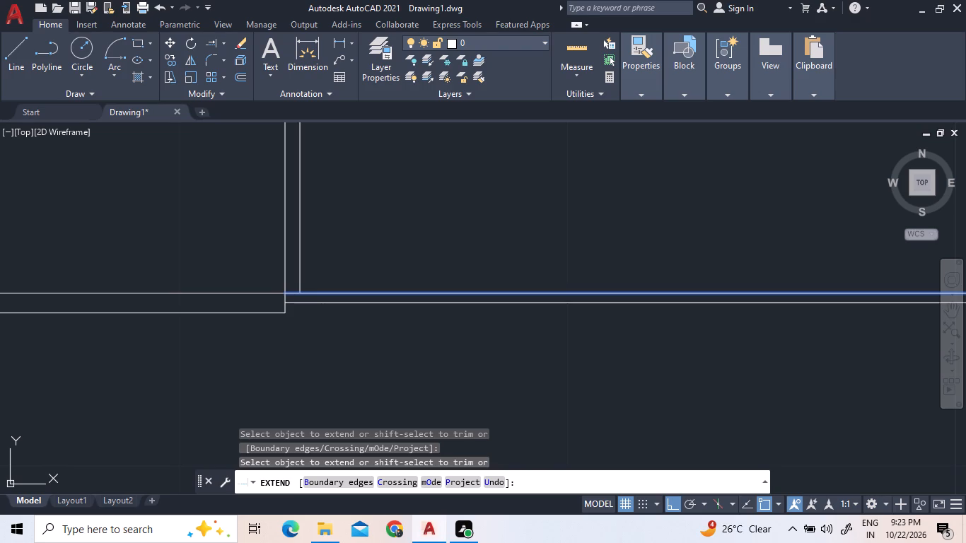
right_click(333, 256)
left_click(347, 272)
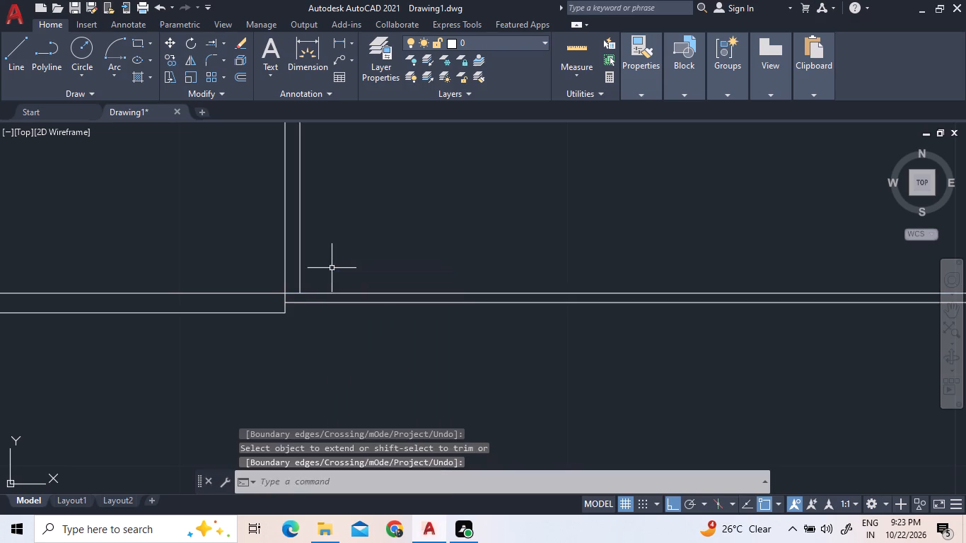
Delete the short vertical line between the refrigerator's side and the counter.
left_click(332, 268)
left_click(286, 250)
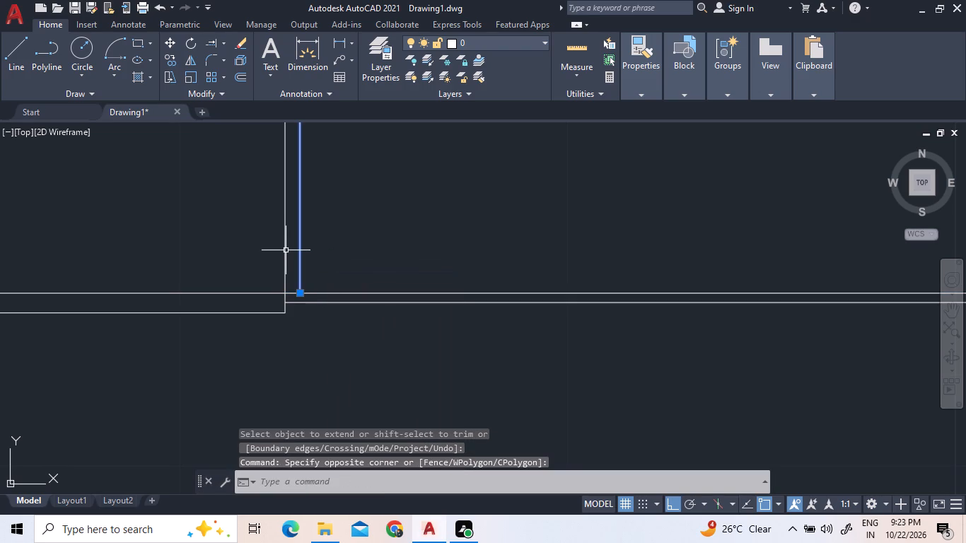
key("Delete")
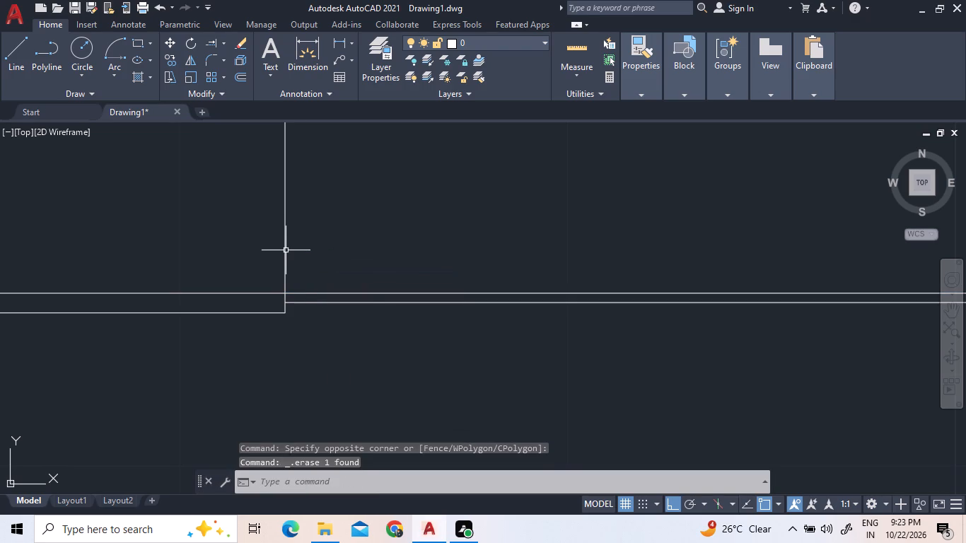
Move the four-burner stove block, with Ortho off, onto the kitchen counter near the partition opposite the refrigerator.
scroll(296, 262, "down", 4)
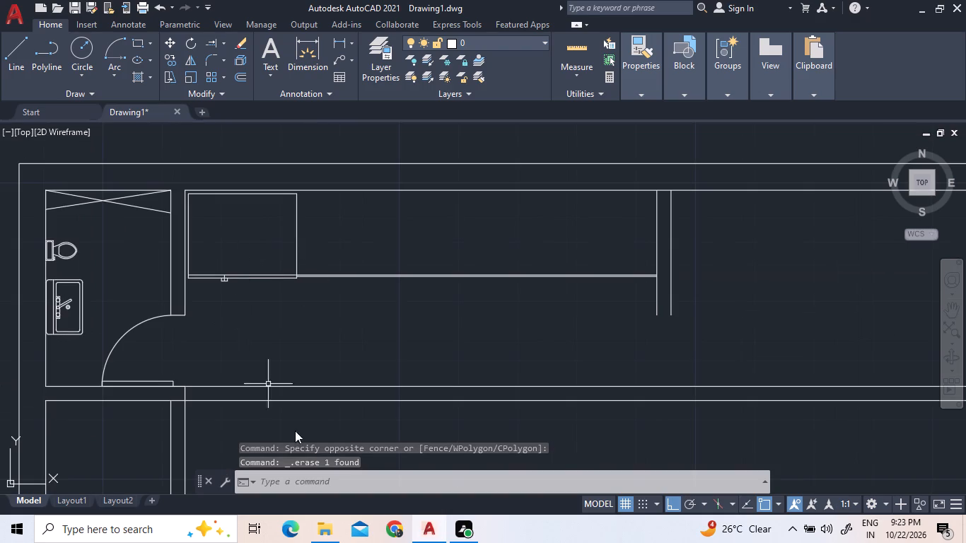
scroll(305, 450, "down", 1)
scroll(271, 298, "down", 3)
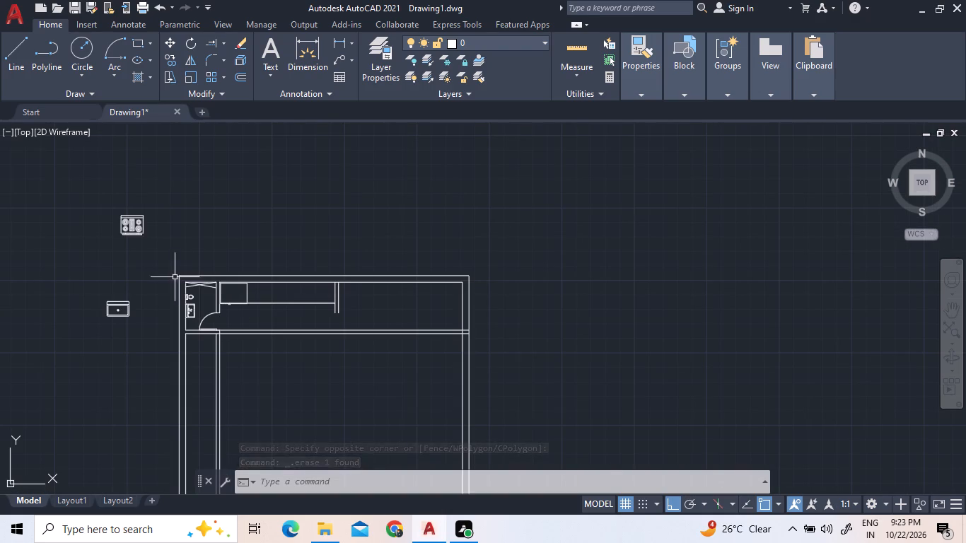
scroll(127, 205, "up", 3)
scroll(149, 233, "down", 1)
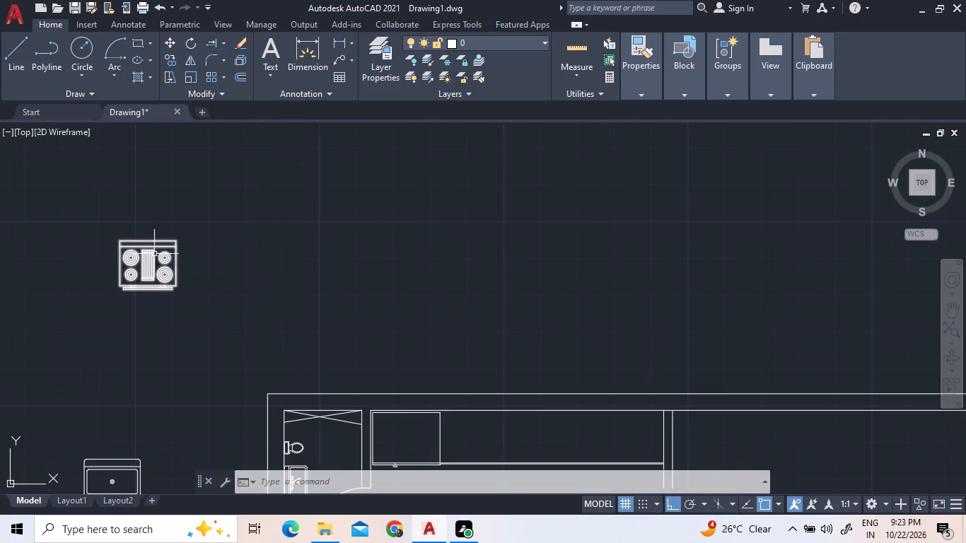
left_click(196, 322)
left_click(159, 245)
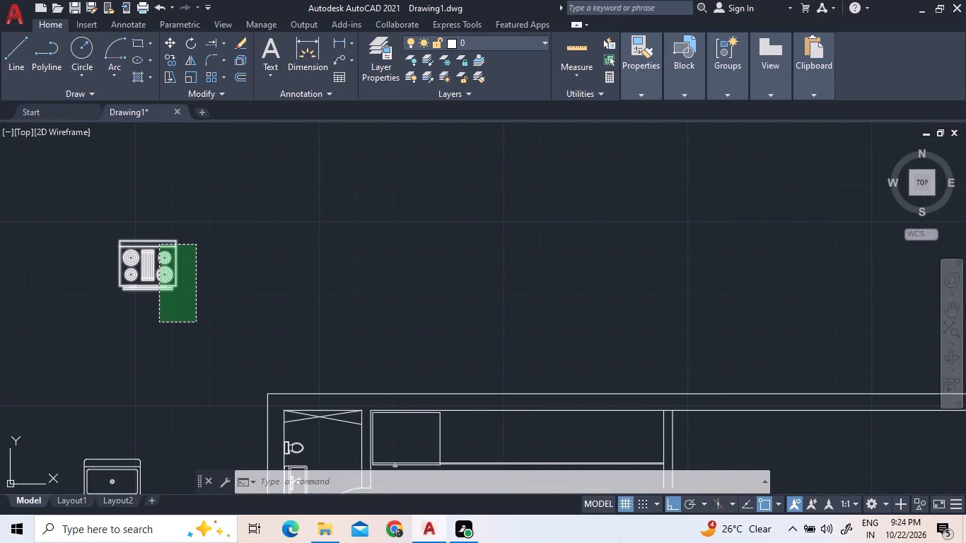
right_click(160, 245)
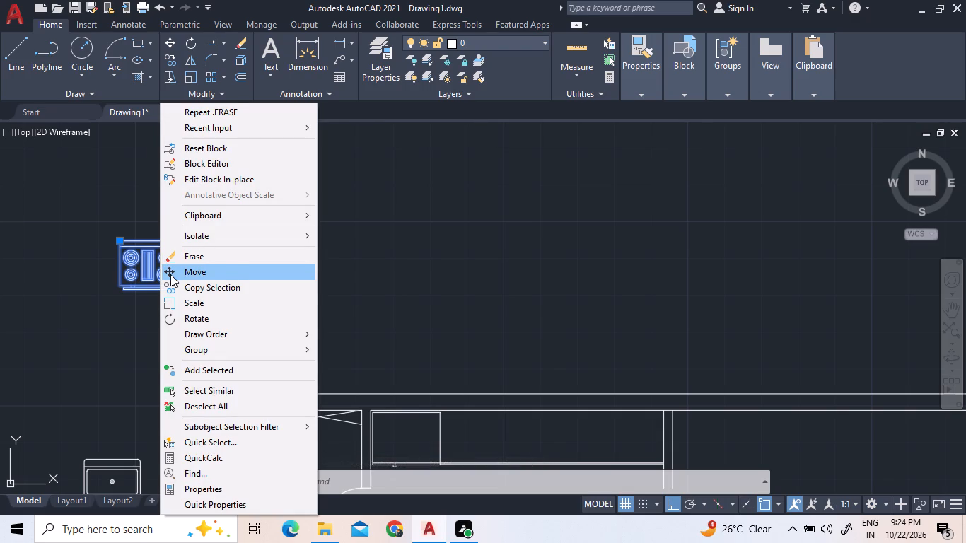
left_click(171, 273)
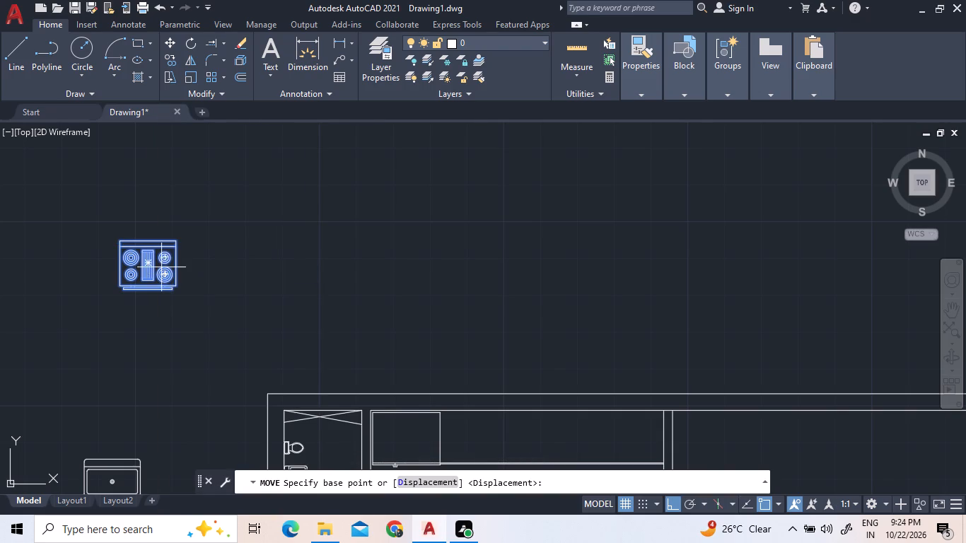
left_click(149, 259)
scroll(382, 358, "down", 1)
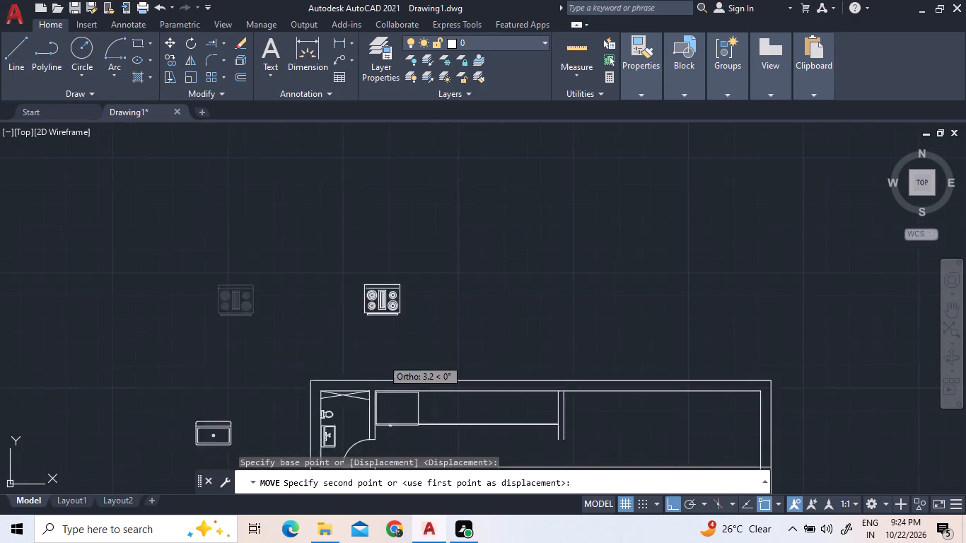
scroll(382, 358, "down", 1)
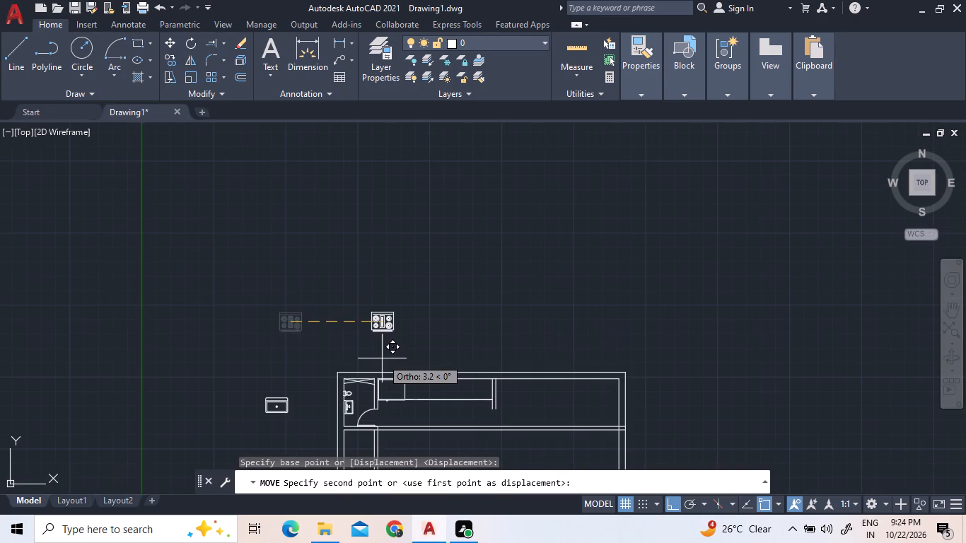
key("F8")
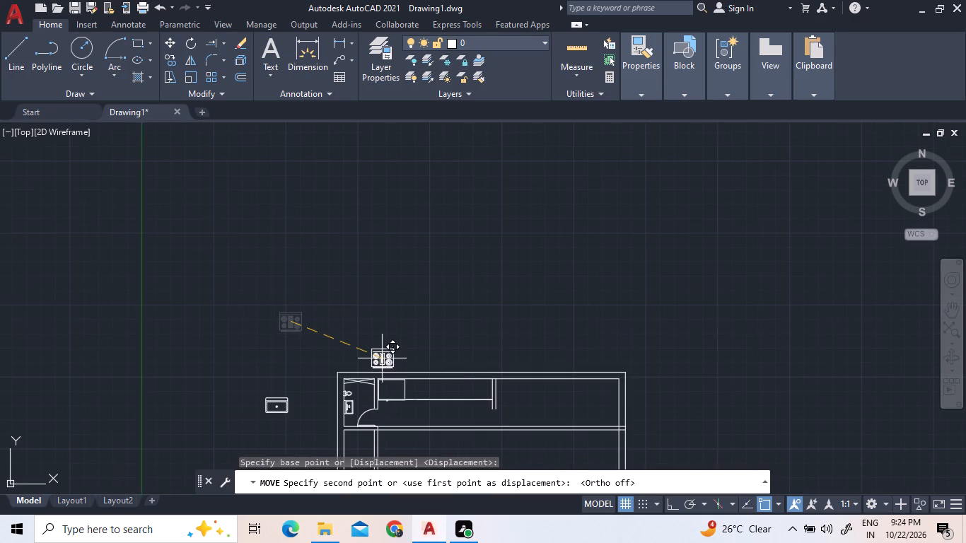
scroll(491, 376, "up", 2)
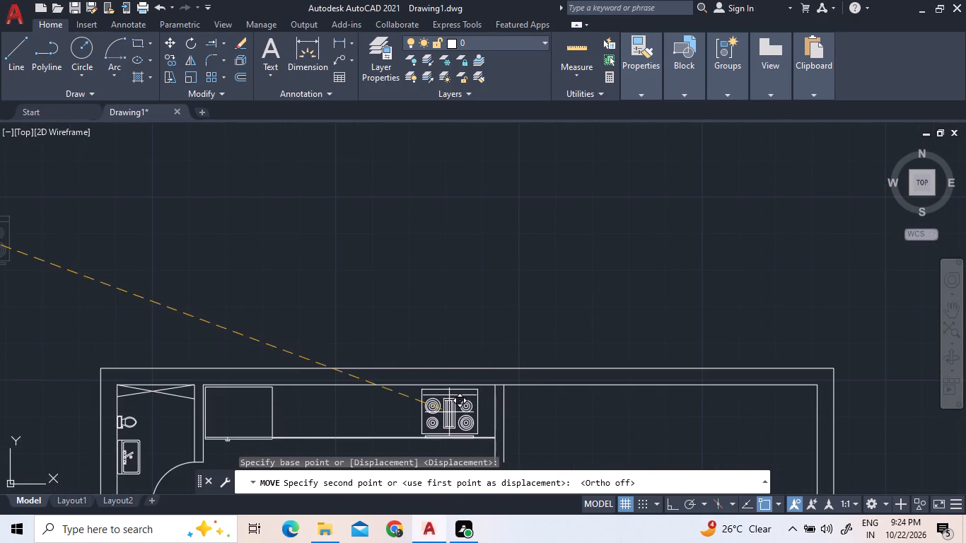
scroll(449, 412, "up", 1)
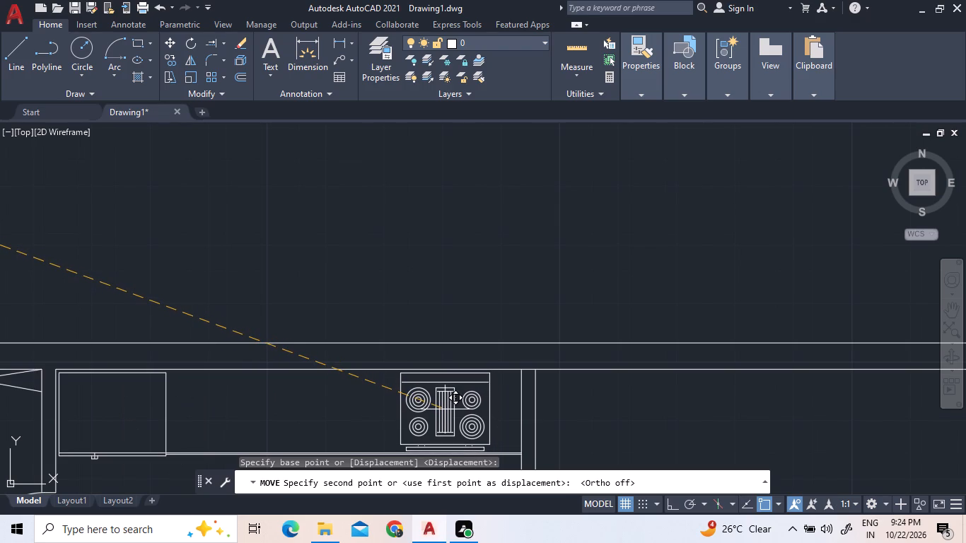
left_click(445, 409)
Move the sink block onto the kitchen counter, between the refrigerator and the stove.
scroll(445, 264, "down", 1)
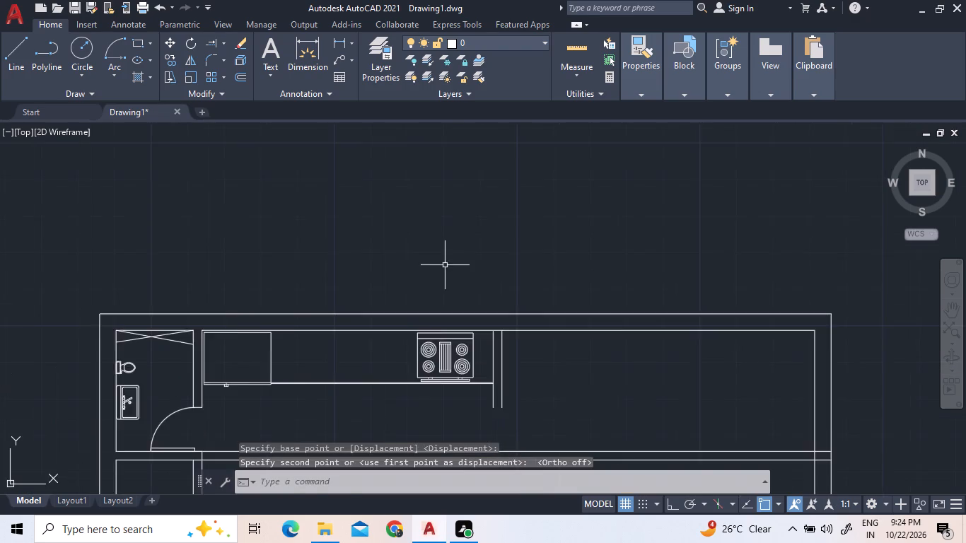
scroll(444, 267, "down", 2)
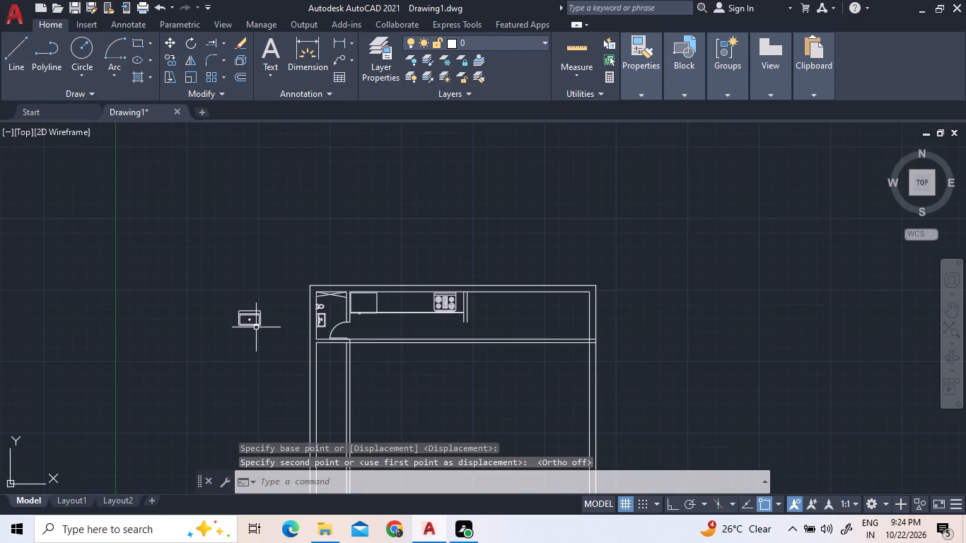
left_click(258, 323)
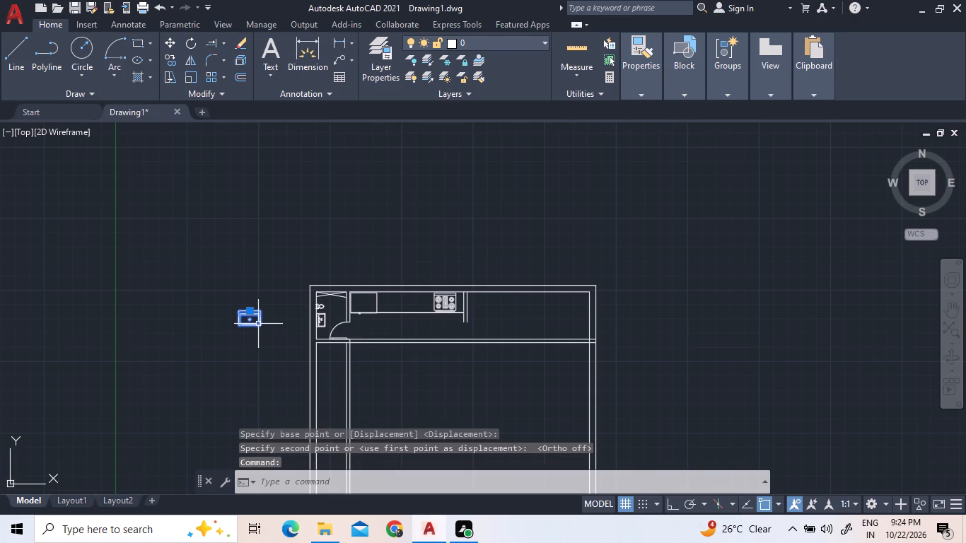
right_click(253, 323)
left_click(281, 271)
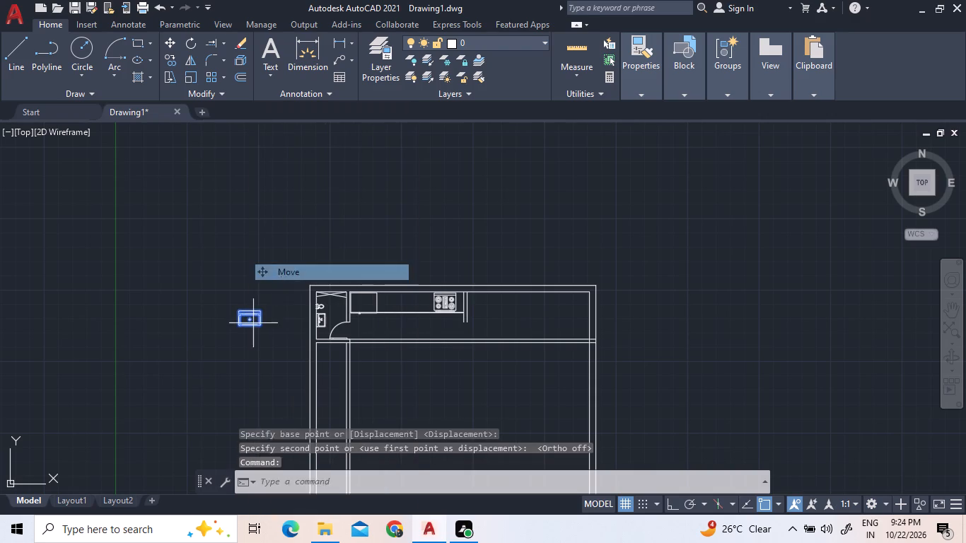
left_click(250, 320)
scroll(411, 306, "up", 3)
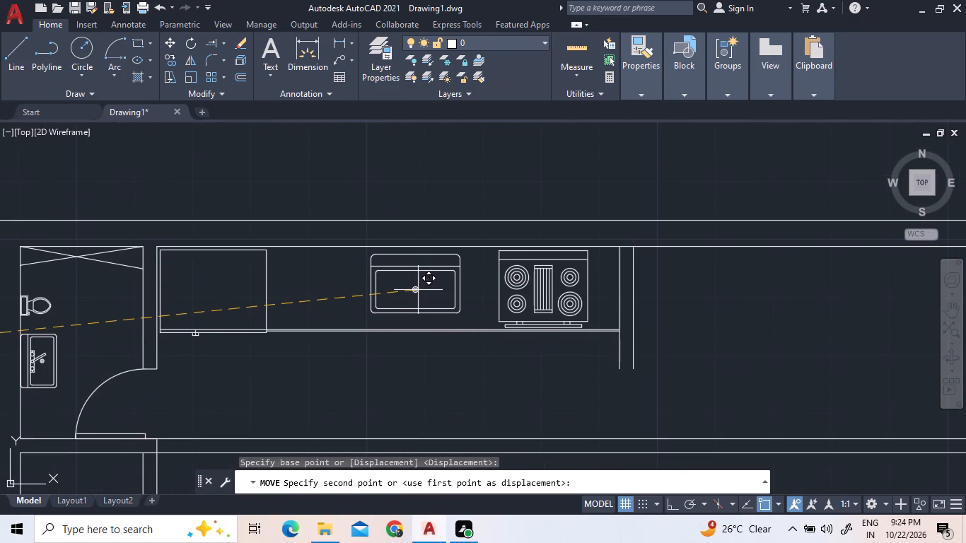
left_click(418, 290)
Mirror the bathroom door about a vertical line through the kitchen near the sink's centre, keeping the source door.
scroll(420, 303, "down", 1)
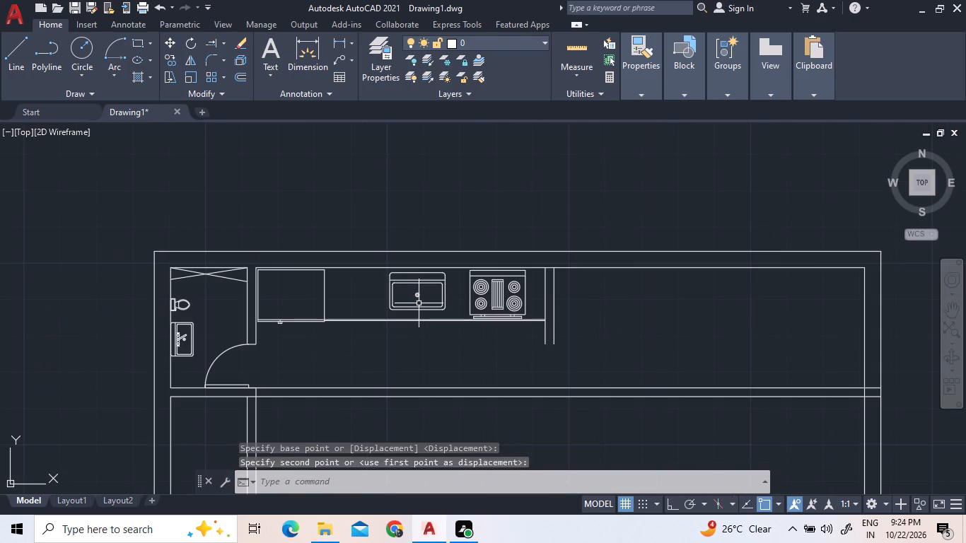
scroll(431, 325, "down", 1)
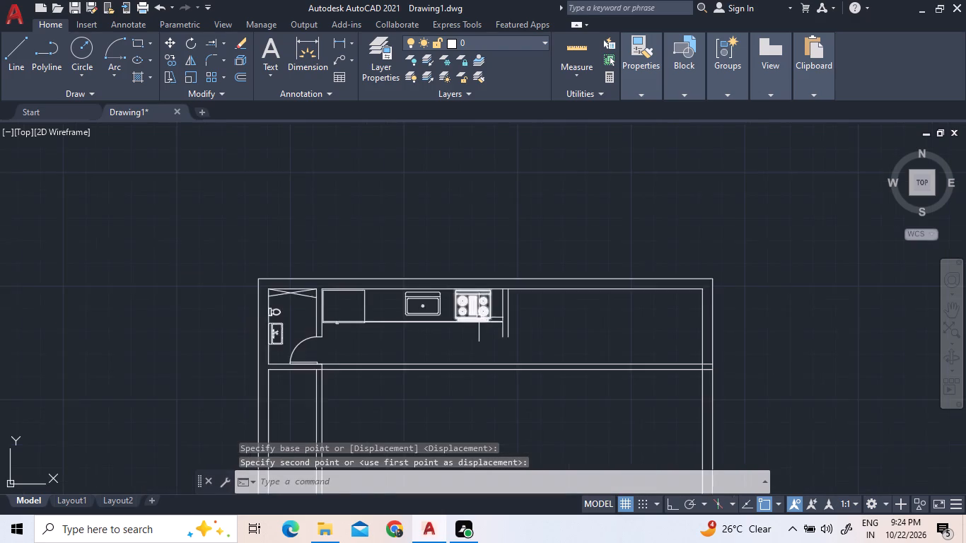
scroll(484, 322, "down", 1)
scroll(395, 332, "up", 4)
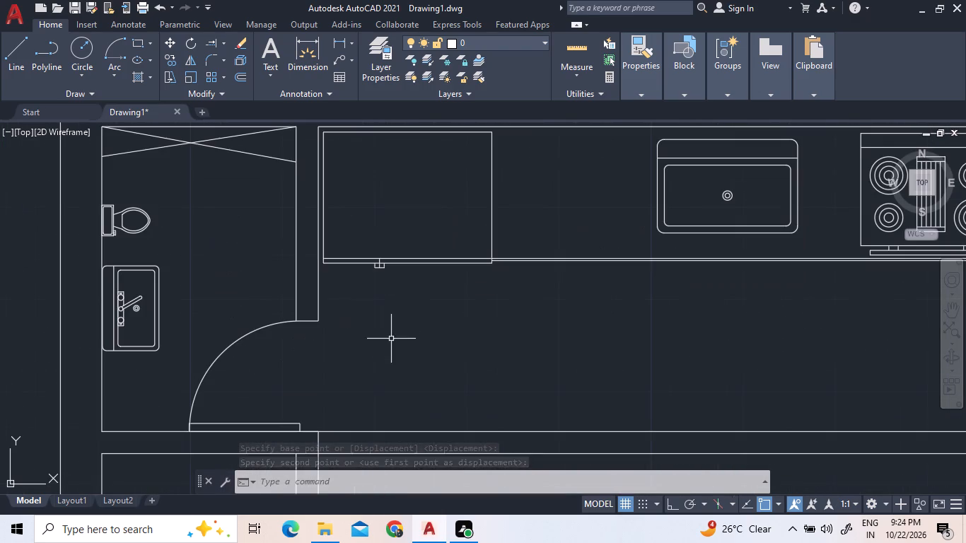
left_click(297, 423)
right_click(417, 381)
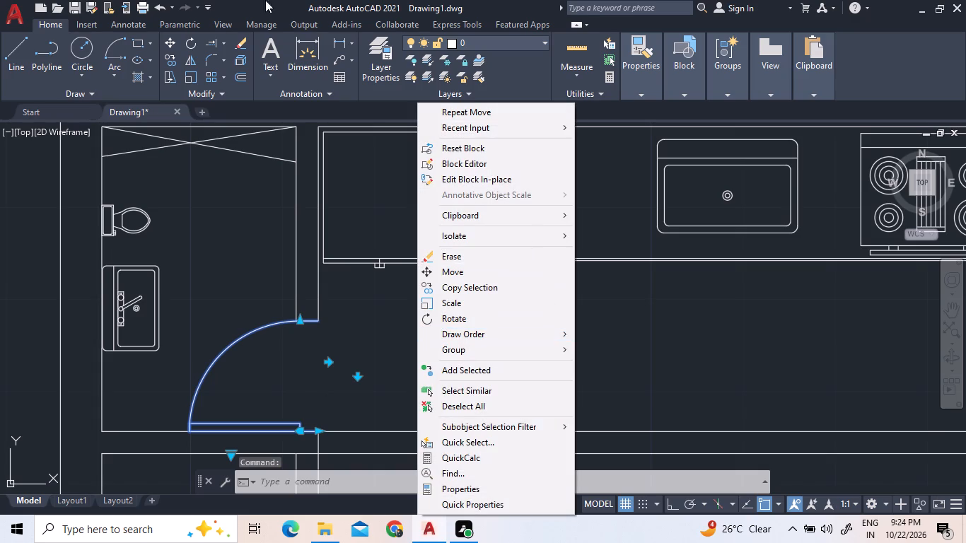
left_click(192, 62)
scroll(210, 110, "down", 4)
scroll(284, 206, "down", 3)
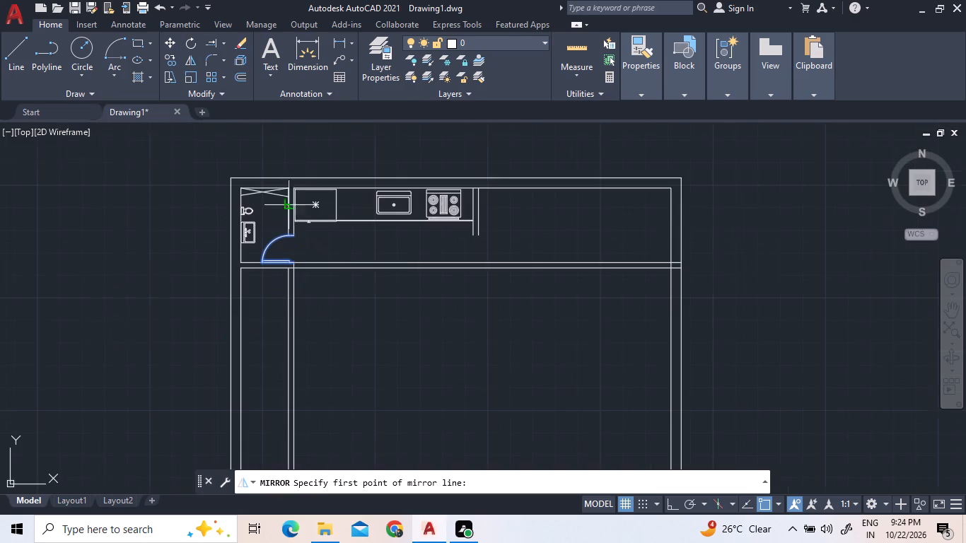
left_click(394, 262)
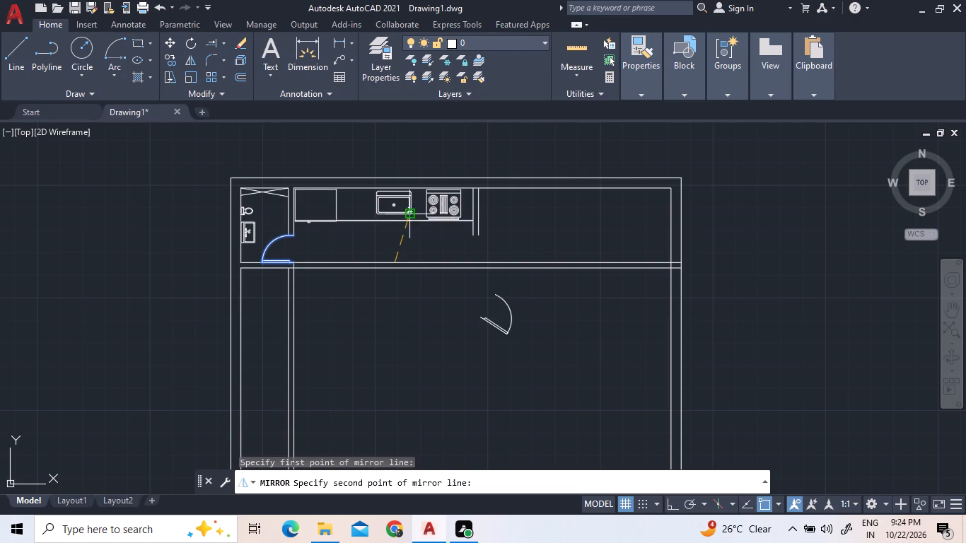
scroll(390, 223, "up", 2)
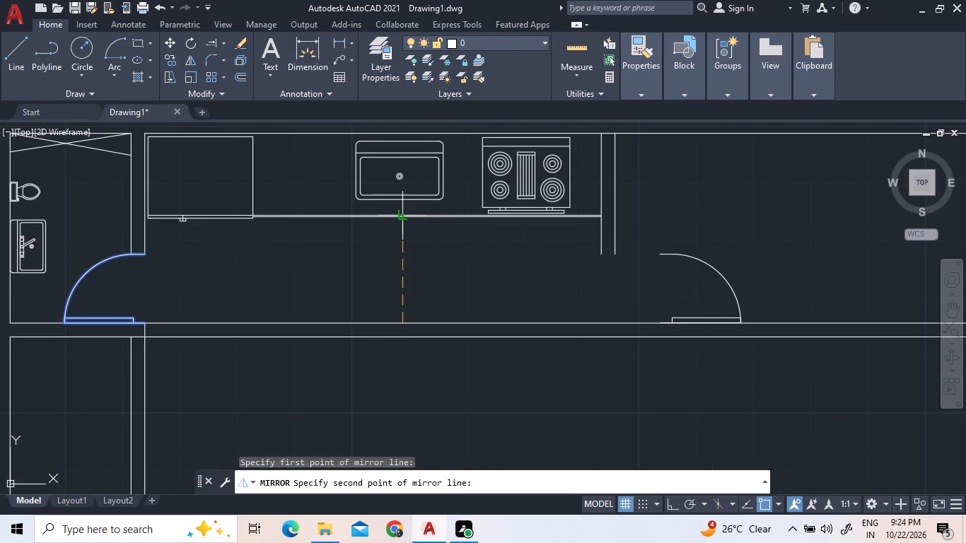
scroll(399, 214, "up", 3)
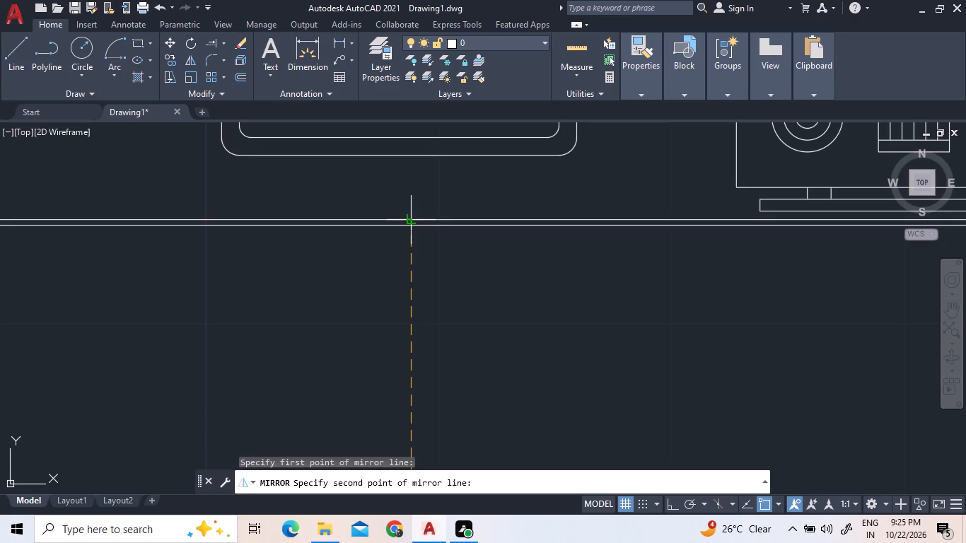
right_click(433, 260)
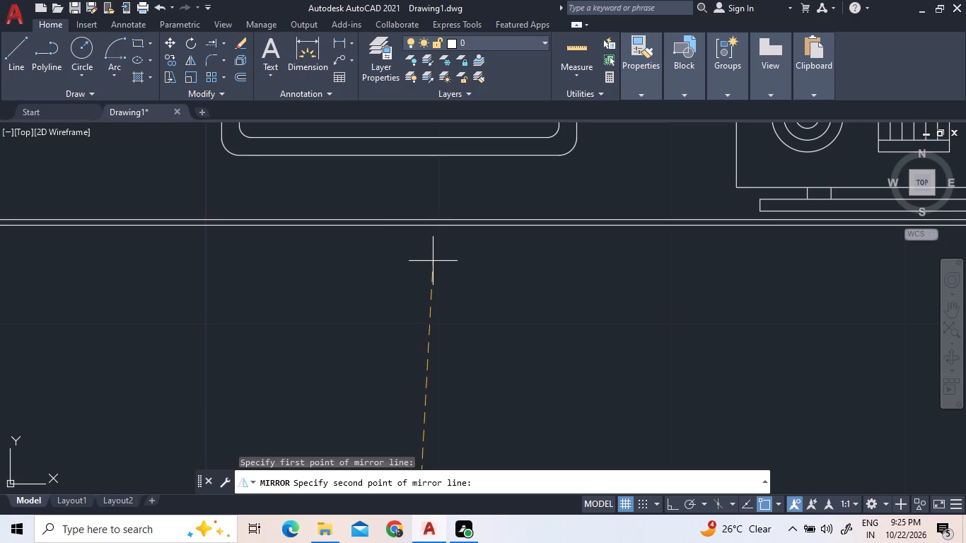
left_click(414, 227)
scroll(414, 233, "down", 3)
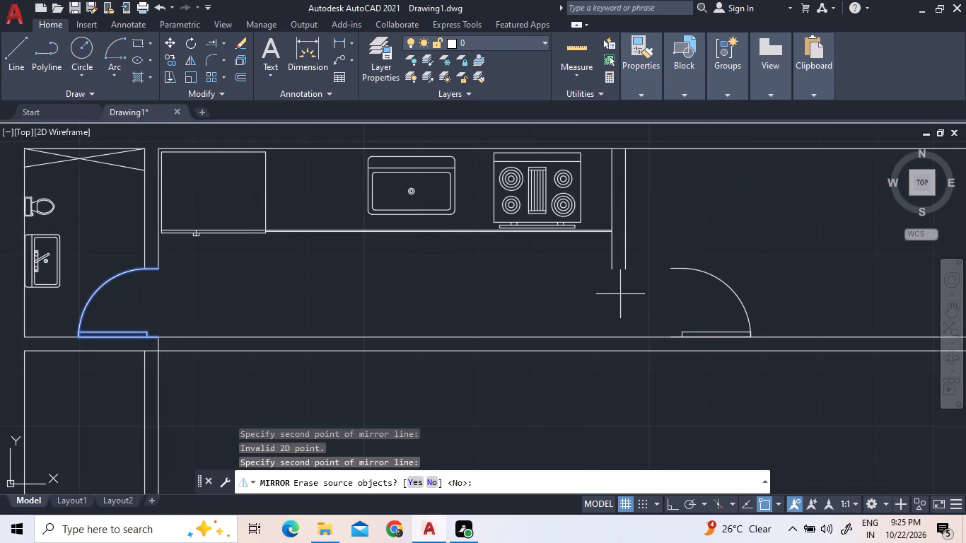
left_click(747, 326)
left_click(688, 268)
left_click(750, 302)
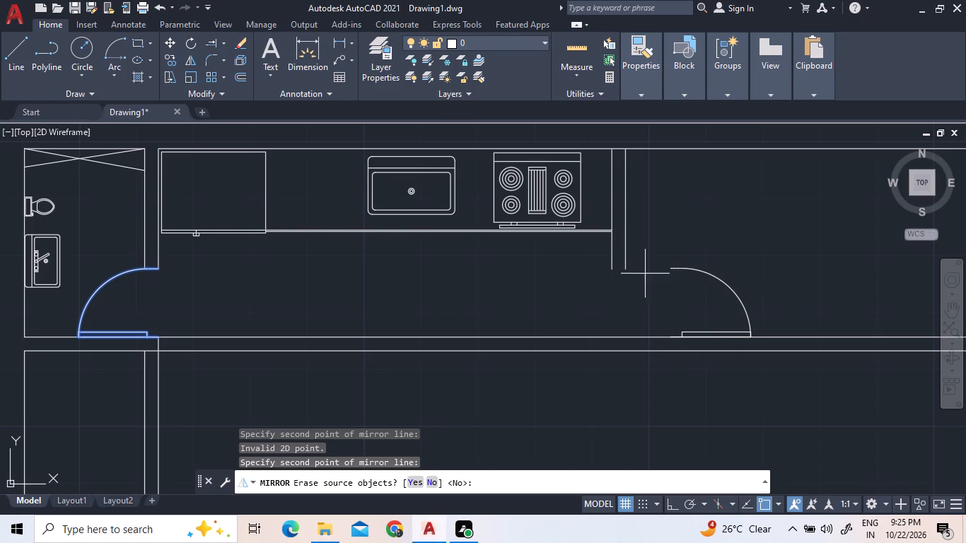
left_click(428, 486)
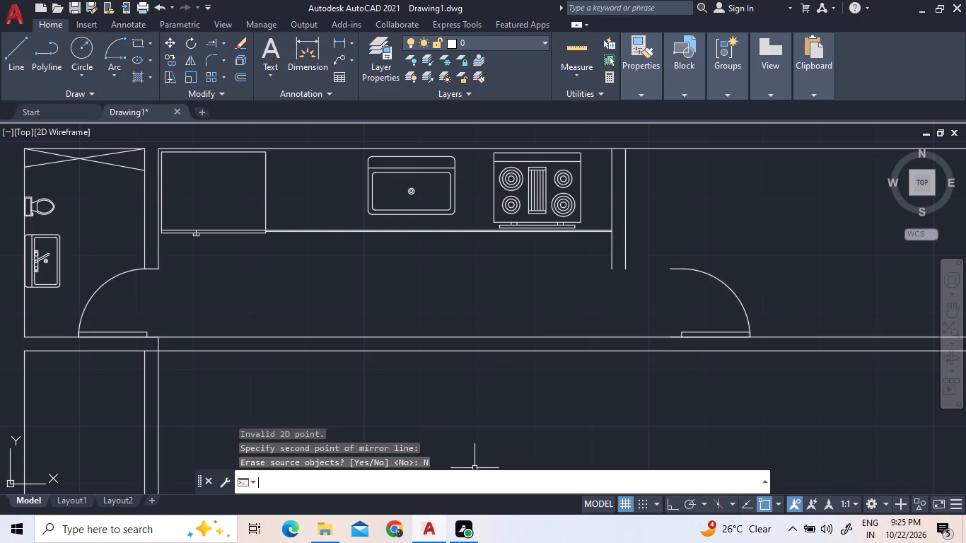
Move the mirrored door by its wall-side corner so it fills the opening below the partition beside the stove.
left_click(686, 271)
scroll(689, 341, "up", 1)
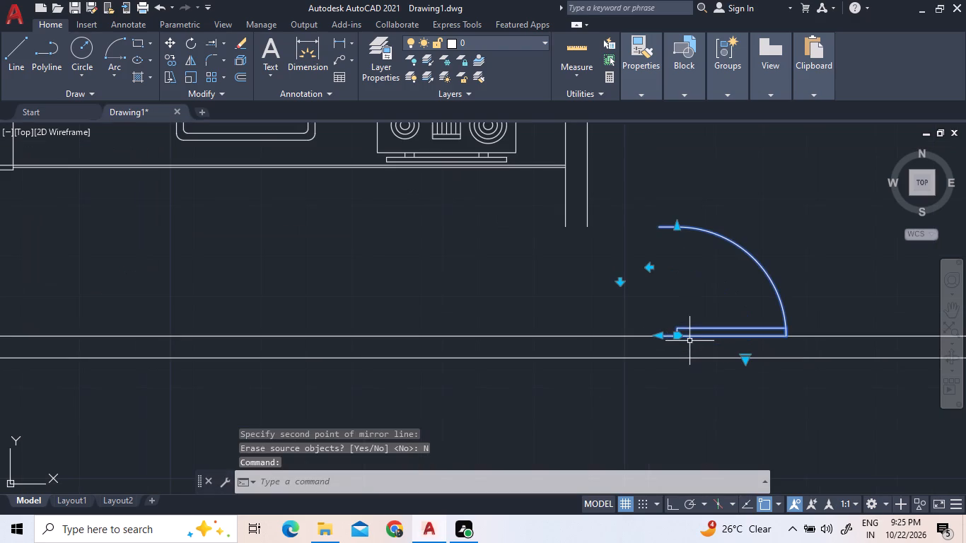
right_click(662, 335)
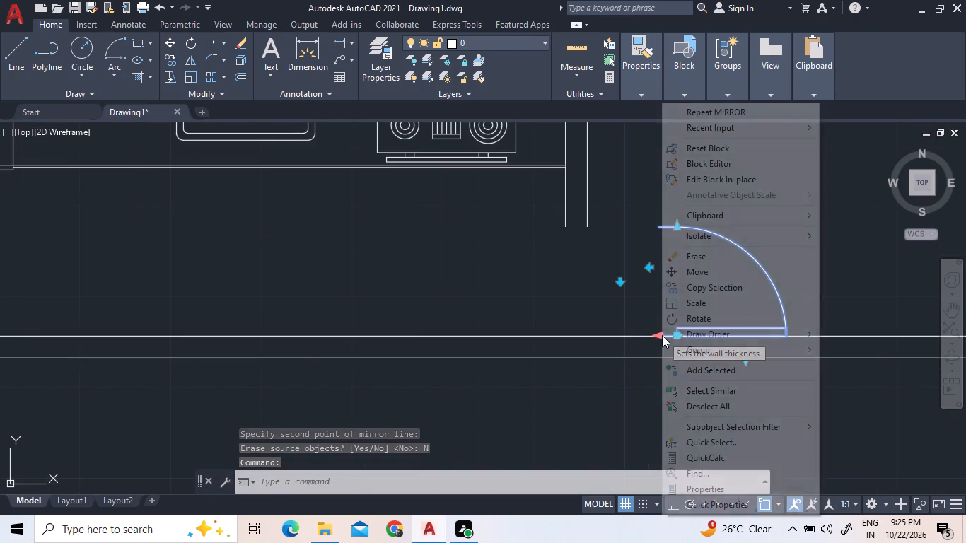
left_click(677, 278)
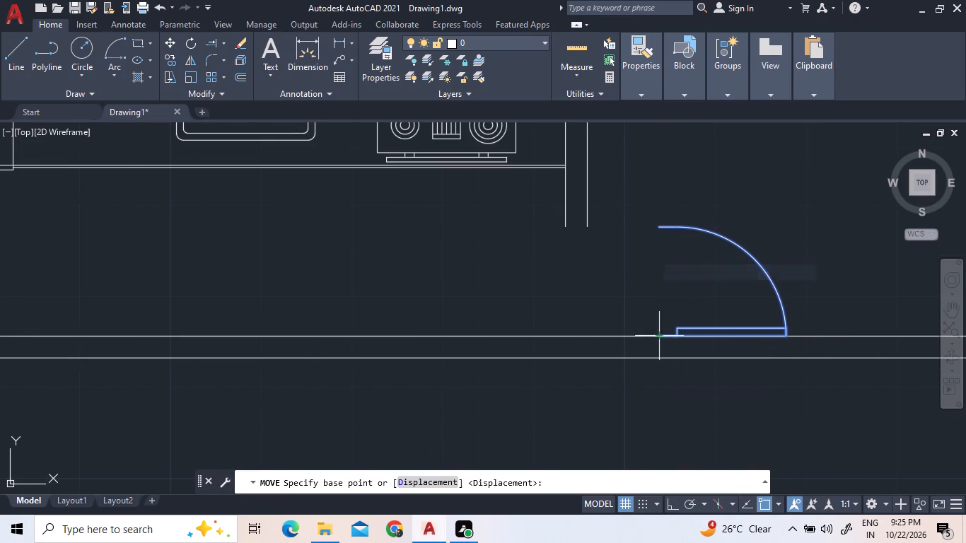
scroll(672, 330, "up", 2)
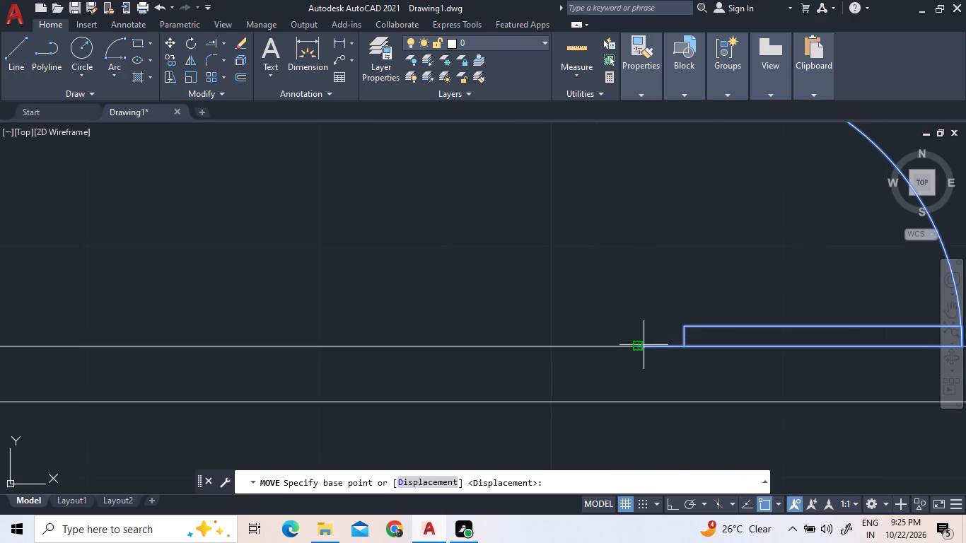
left_click(639, 348)
scroll(516, 341, "down", 3)
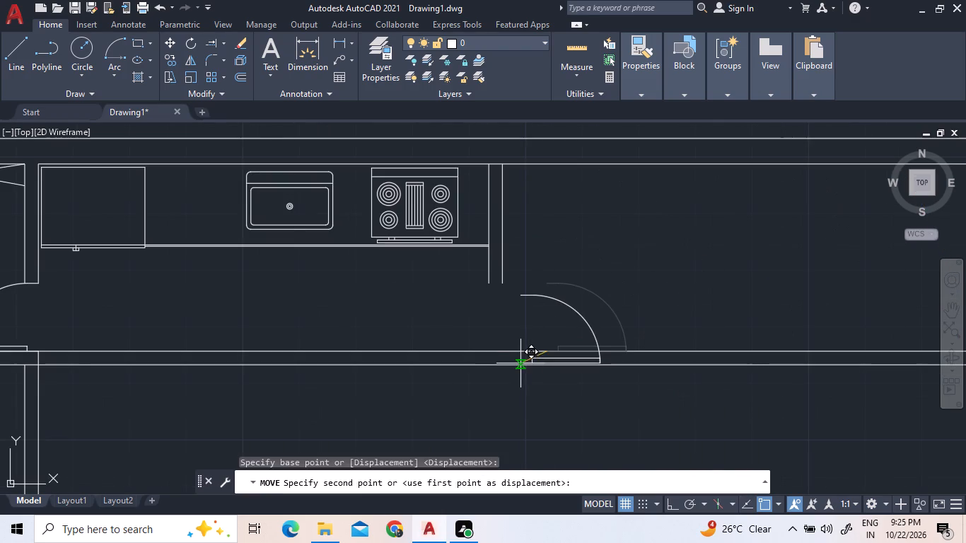
scroll(499, 352, "up", 2)
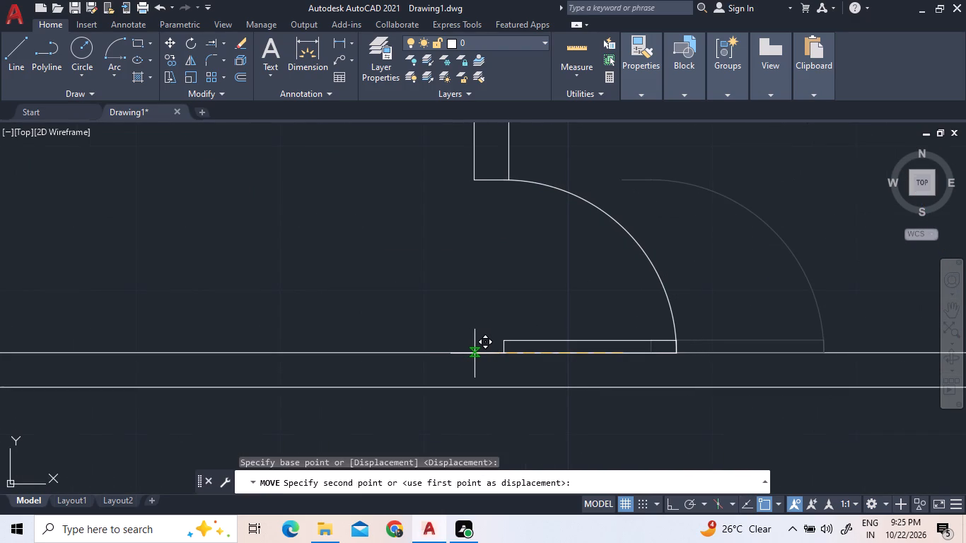
left_click(475, 354)
Scale the kitchen door by reference about its wall-side corner, using the distance to its leaf's far end, to a new length of 0.3.
left_click(687, 313)
left_click(599, 282)
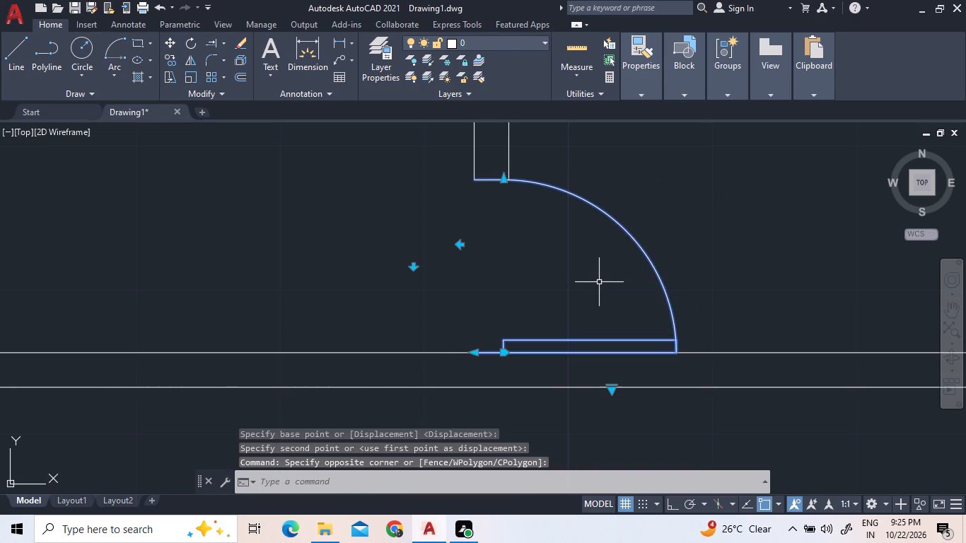
right_click(596, 282)
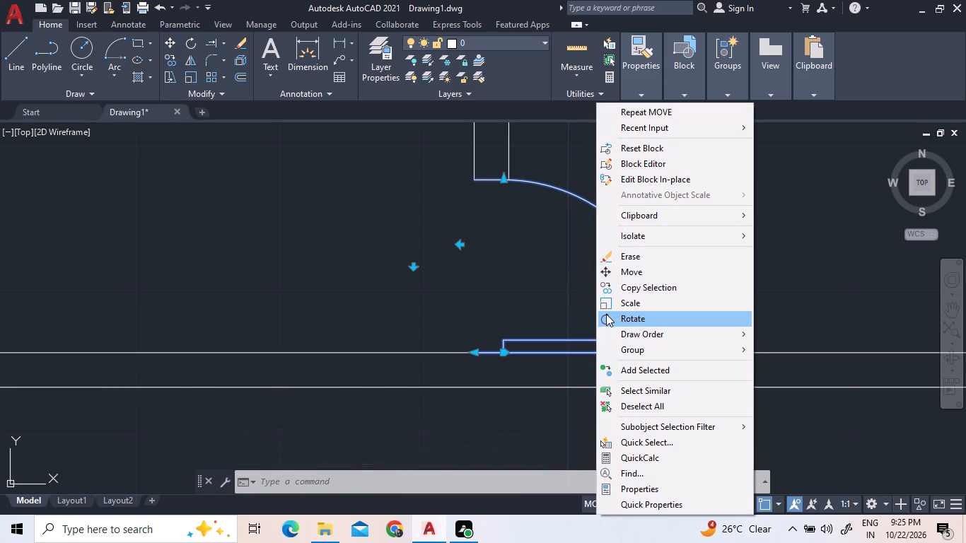
type("sc")
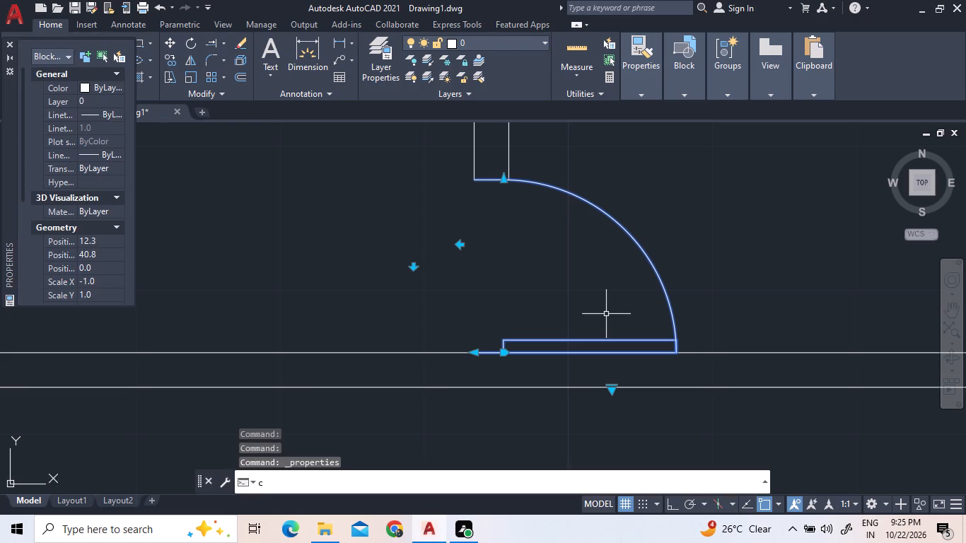
key("BackSpace")
key("c")
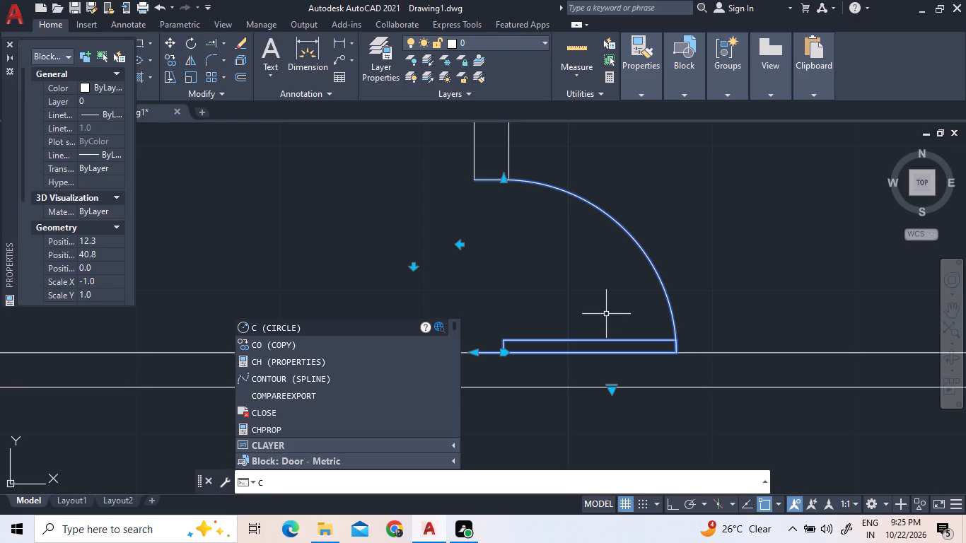
key("BackSpace")
key("s")
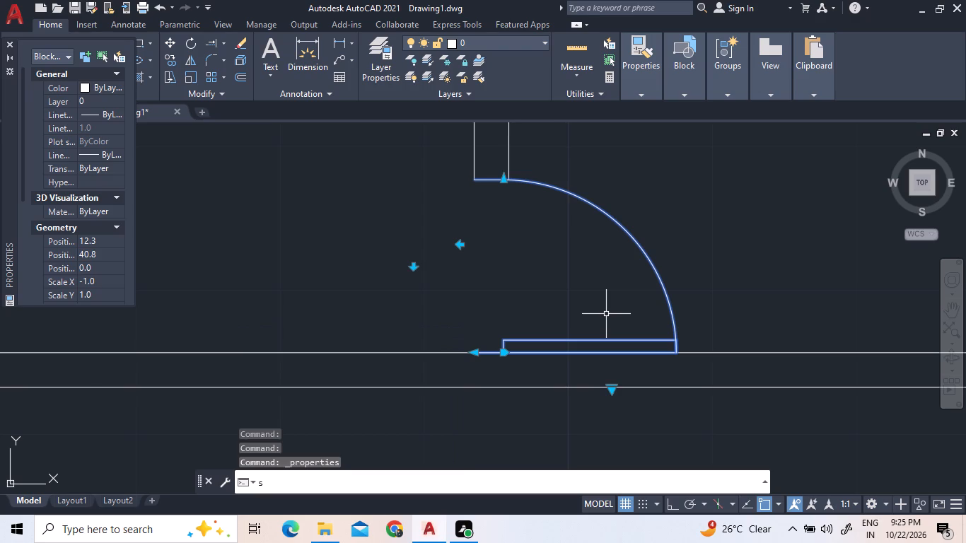
type("c")
key("space")
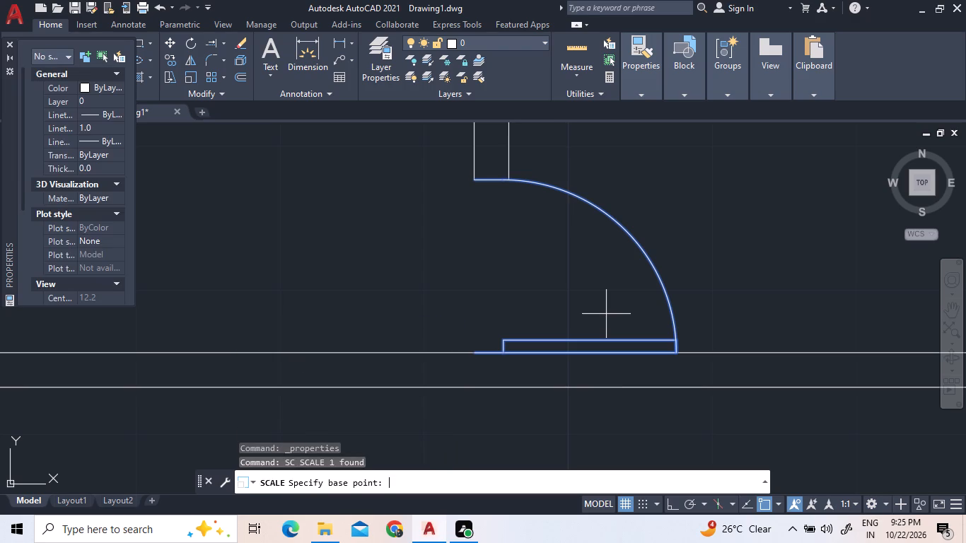
left_click(477, 354)
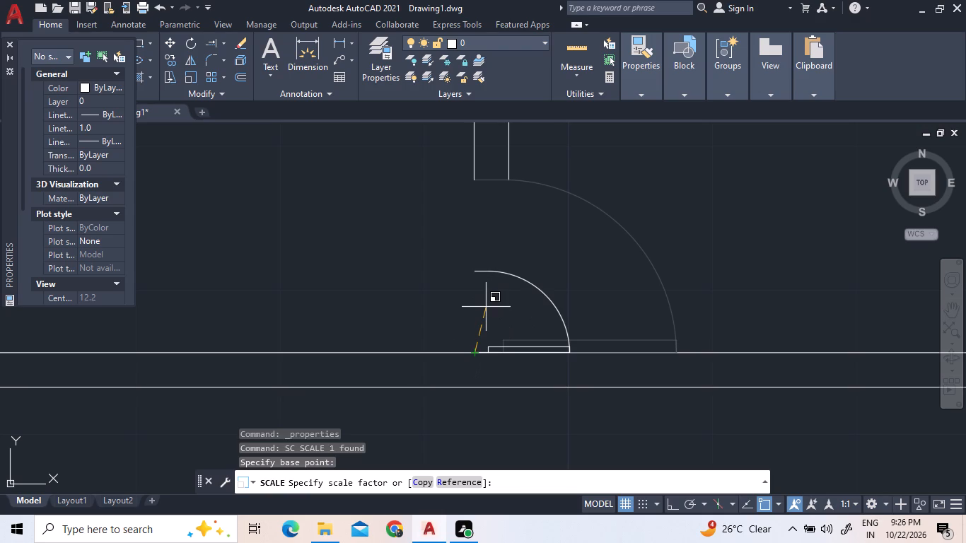
type("r")
key("space")
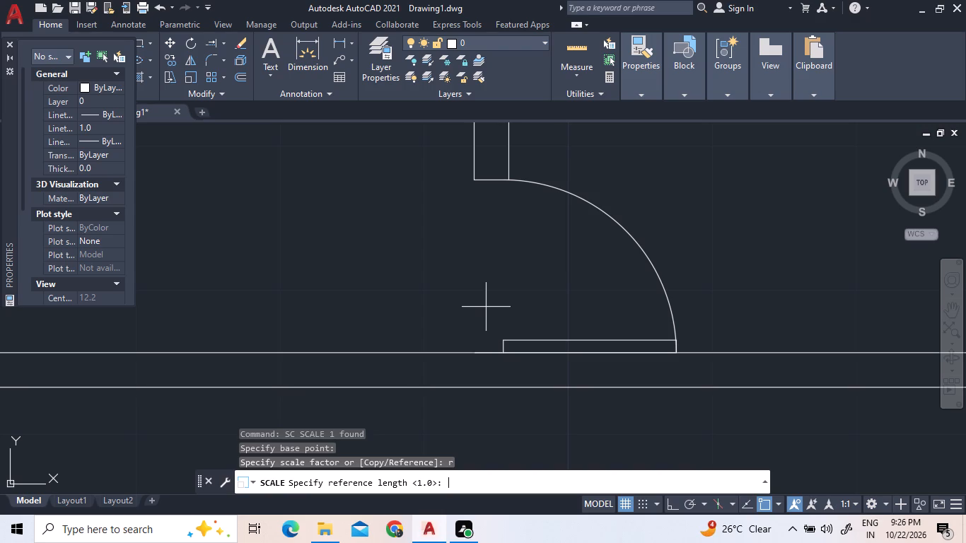
left_click(472, 354)
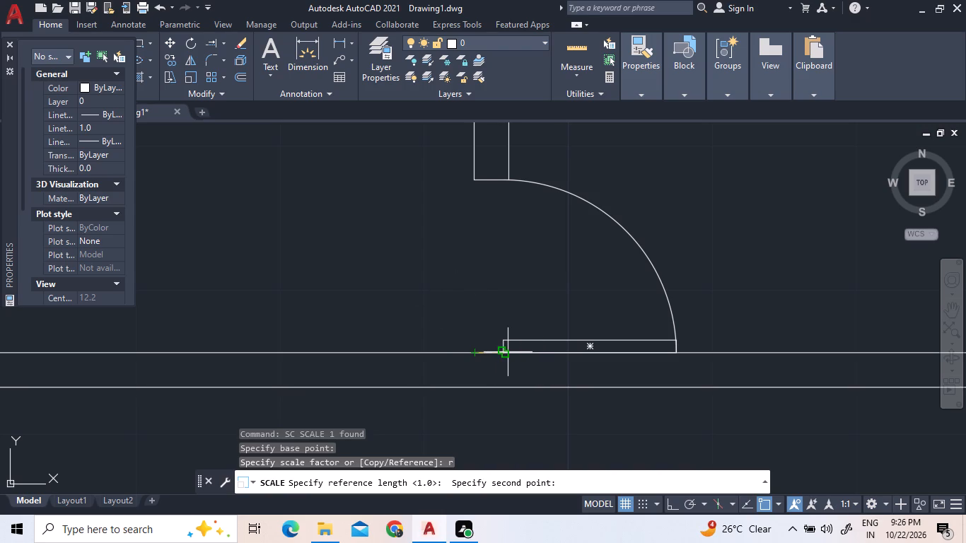
scroll(506, 354, "up", 3)
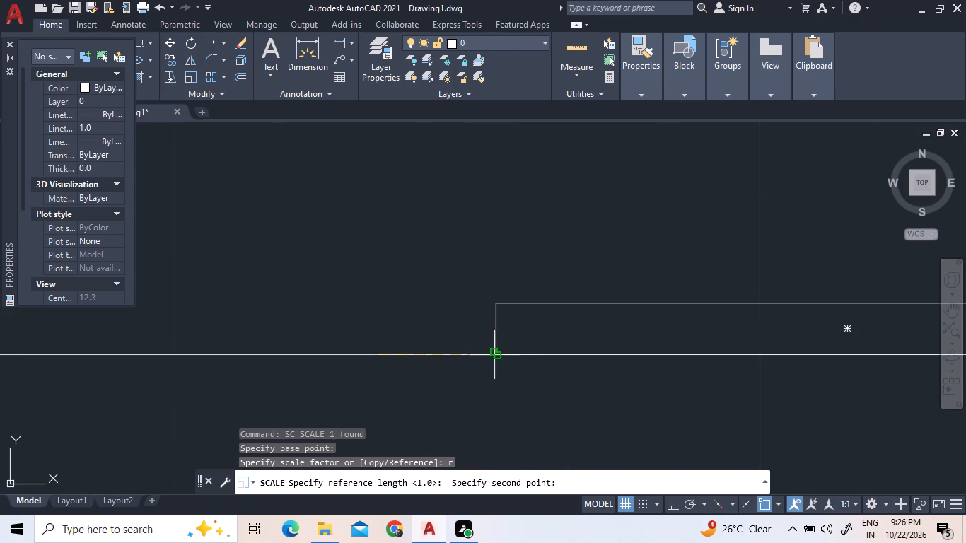
scroll(494, 355, "down", 2)
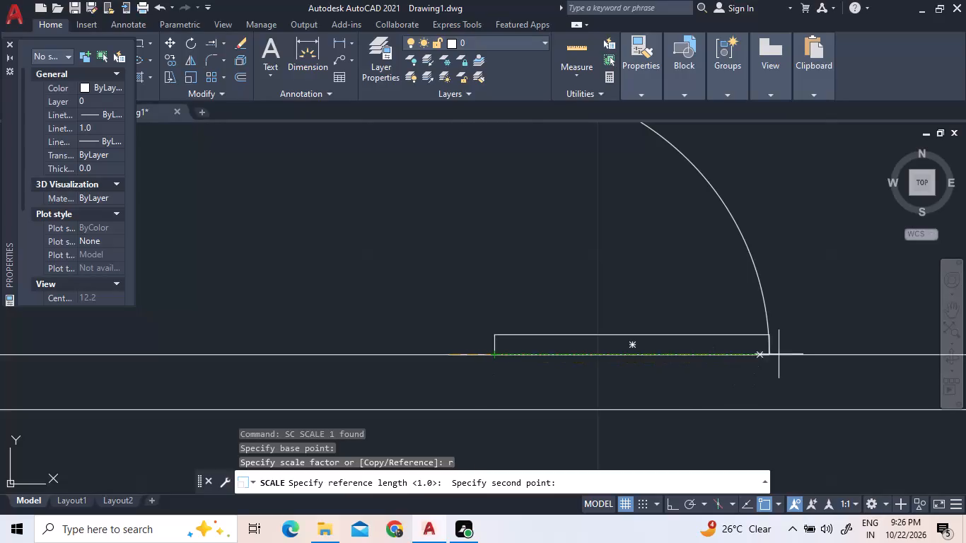
scroll(612, 340, "down", 3)
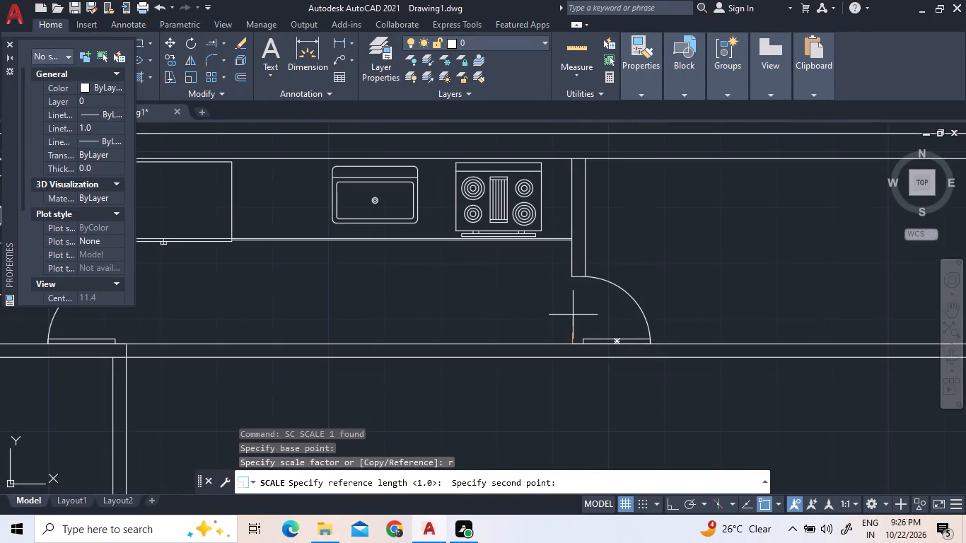
scroll(641, 346, "up", 4)
left_click(699, 333)
scroll(699, 340, "down", 1)
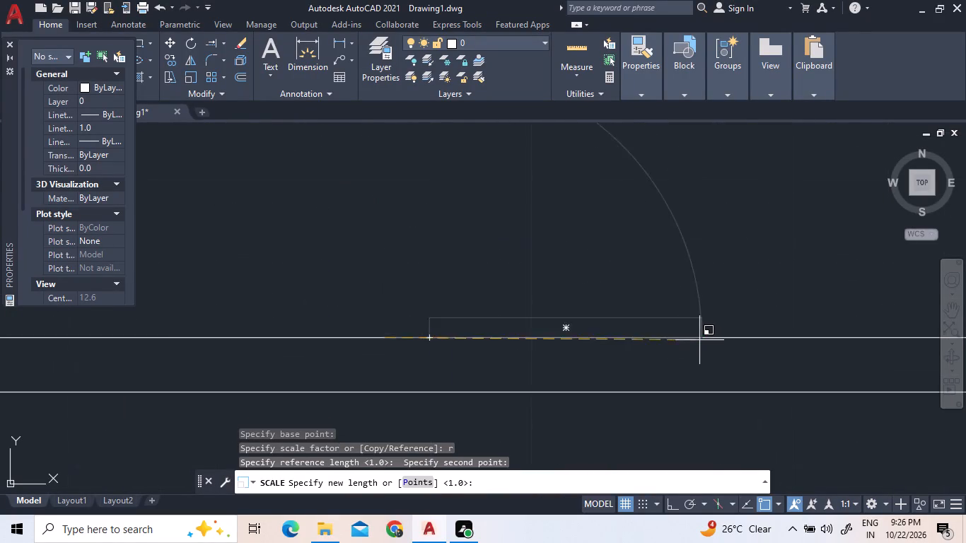
scroll(699, 340, "down", 2)
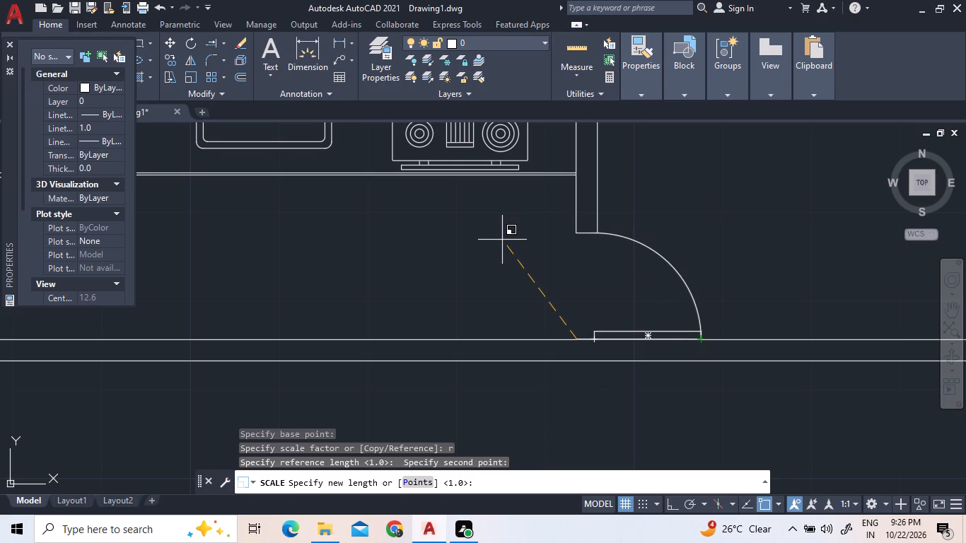
scroll(502, 240, "up", 2)
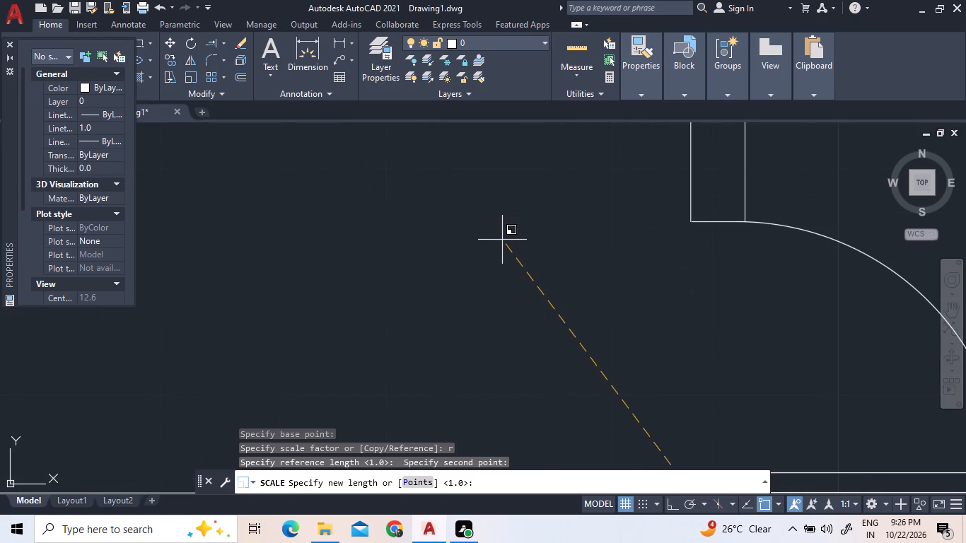
type("0.3")
key("Return")
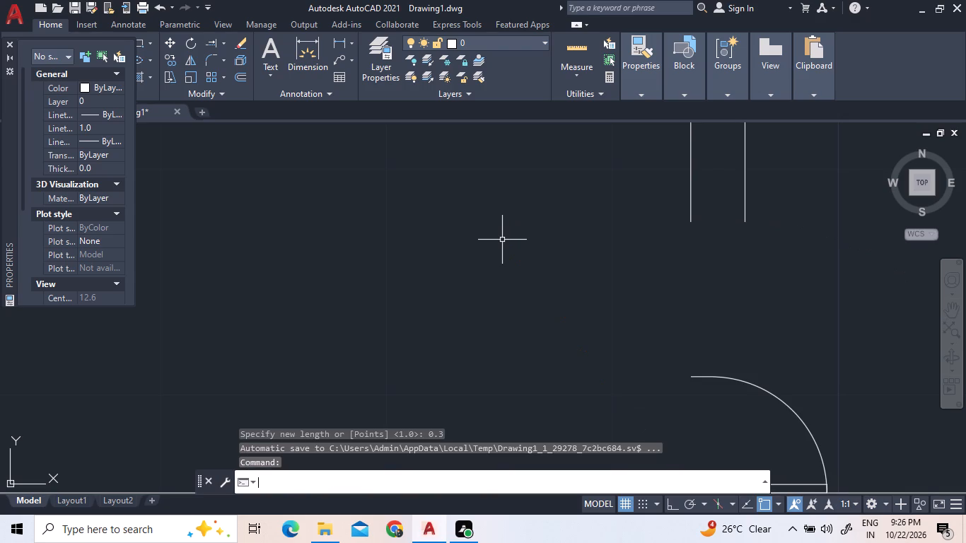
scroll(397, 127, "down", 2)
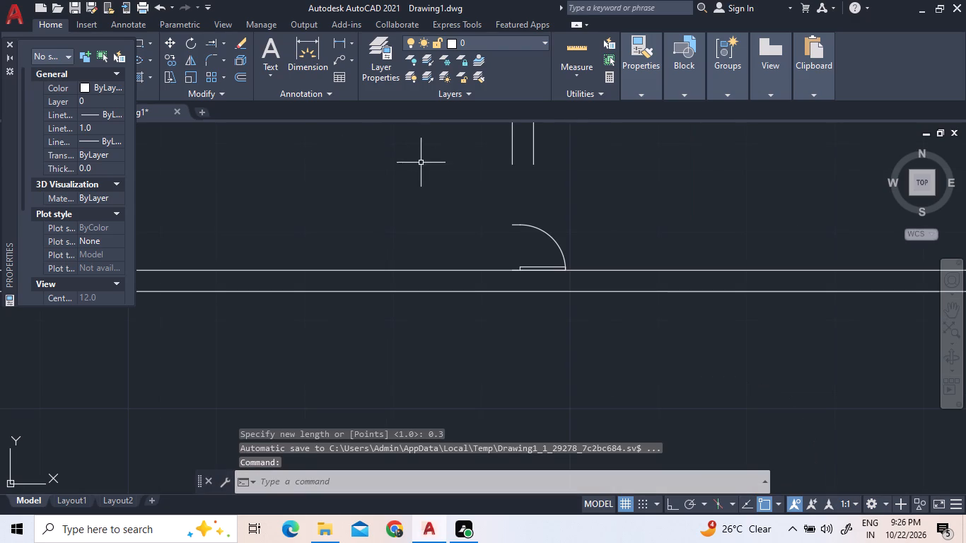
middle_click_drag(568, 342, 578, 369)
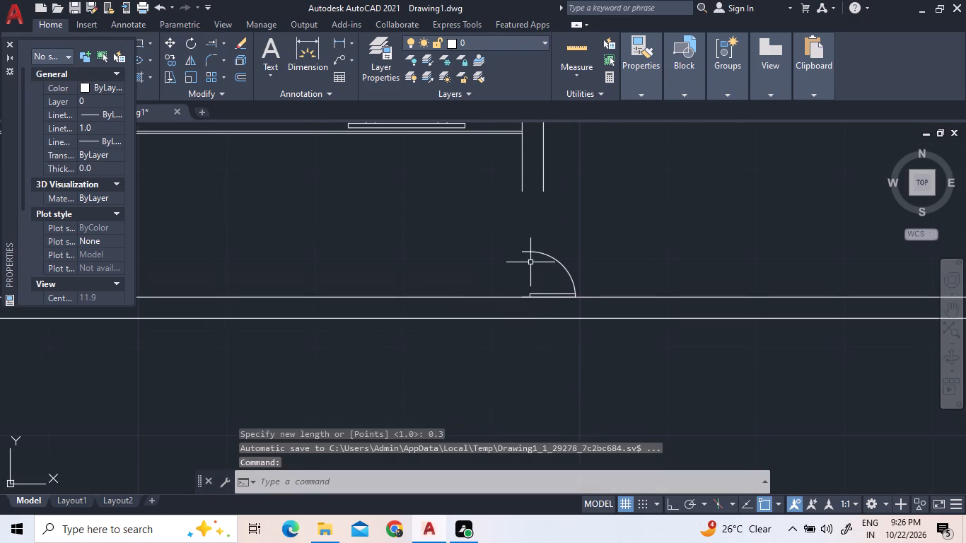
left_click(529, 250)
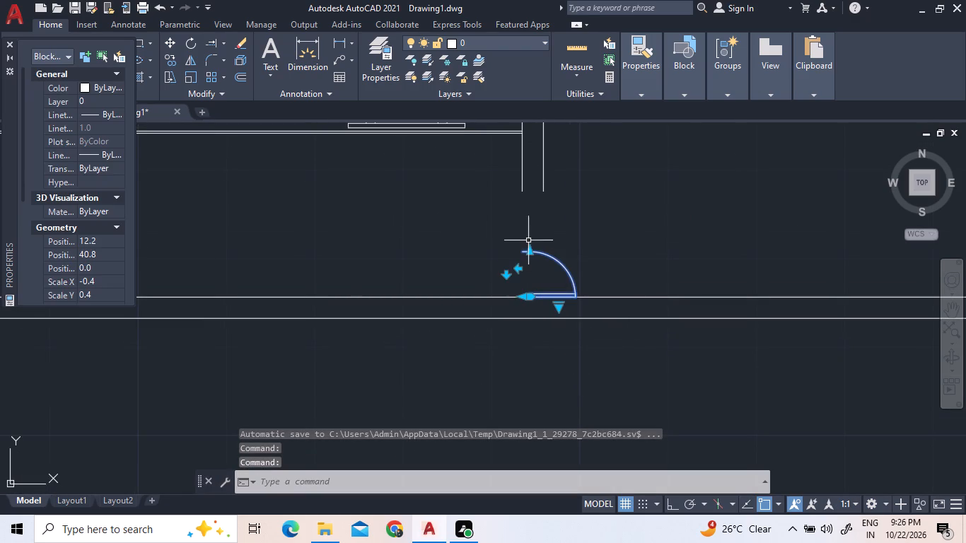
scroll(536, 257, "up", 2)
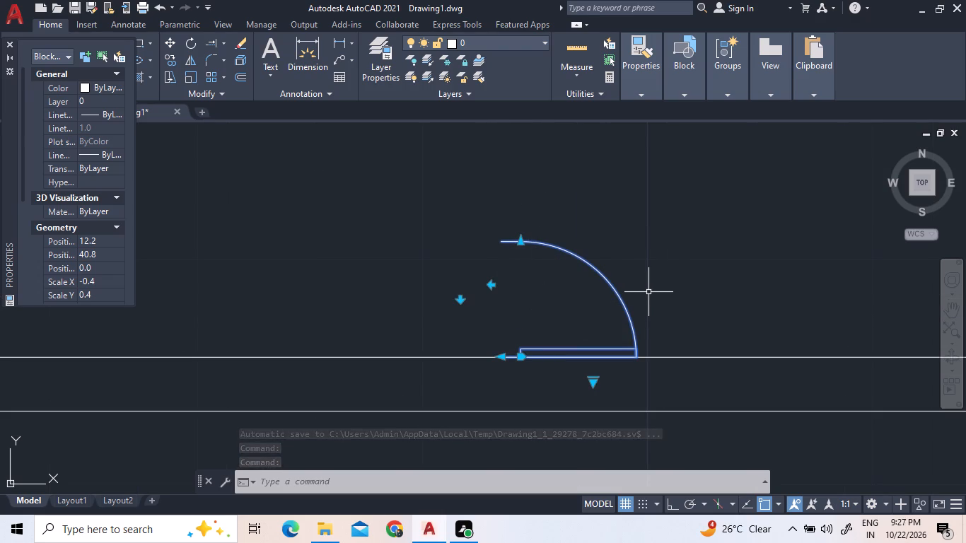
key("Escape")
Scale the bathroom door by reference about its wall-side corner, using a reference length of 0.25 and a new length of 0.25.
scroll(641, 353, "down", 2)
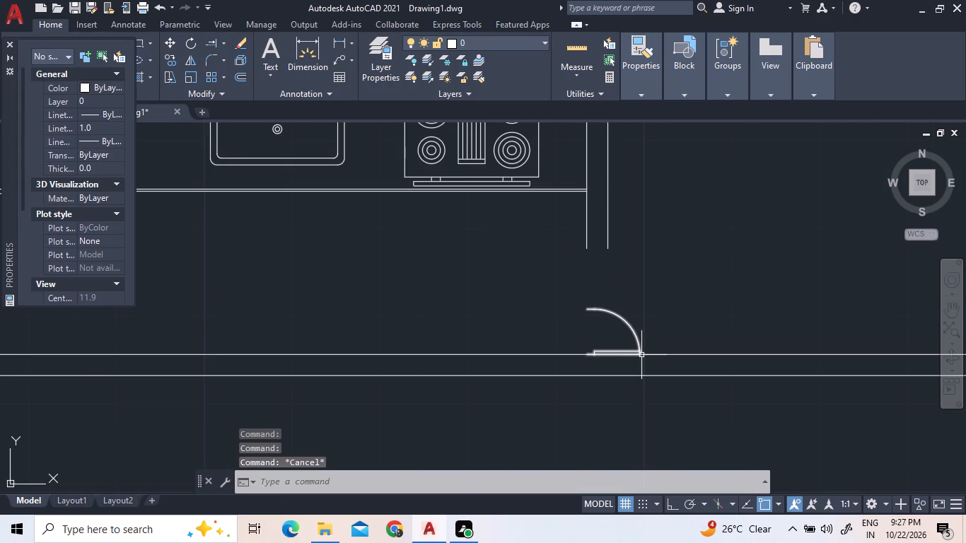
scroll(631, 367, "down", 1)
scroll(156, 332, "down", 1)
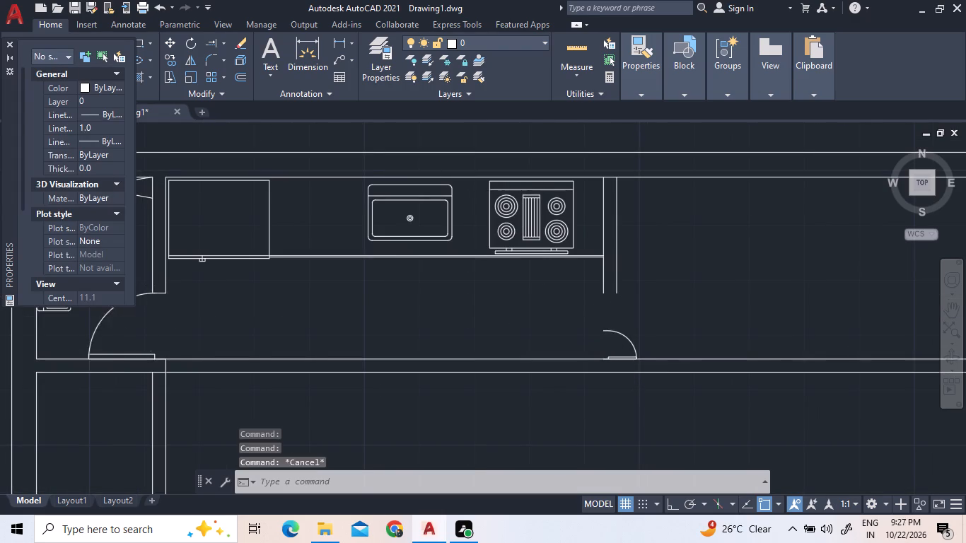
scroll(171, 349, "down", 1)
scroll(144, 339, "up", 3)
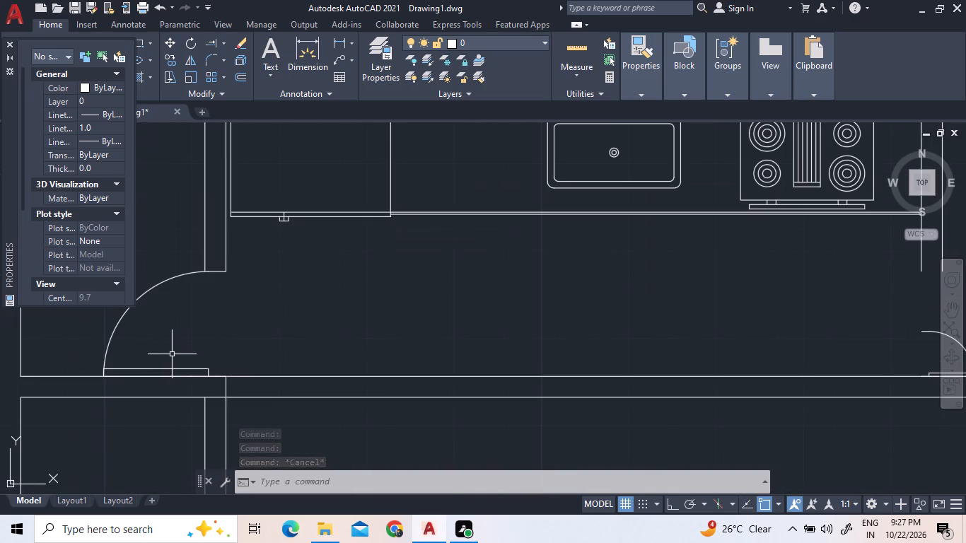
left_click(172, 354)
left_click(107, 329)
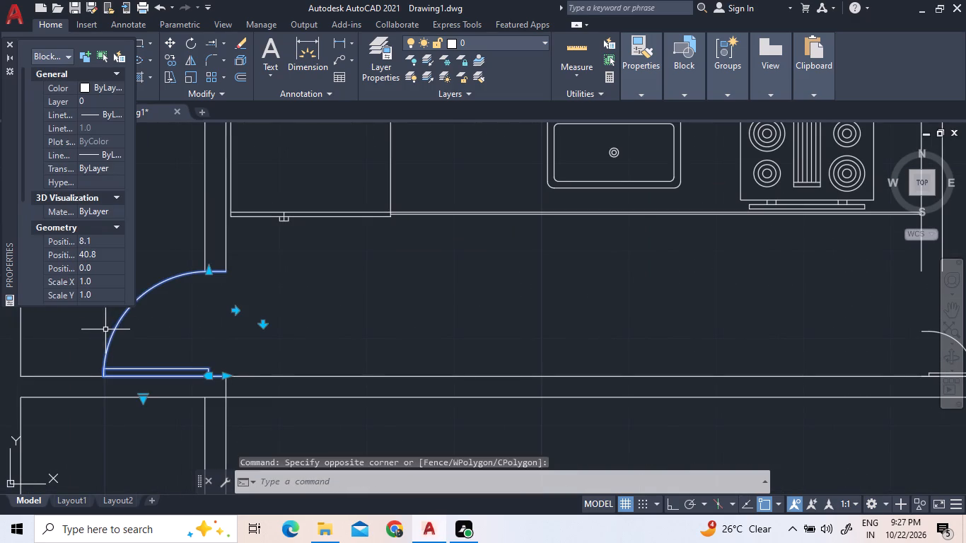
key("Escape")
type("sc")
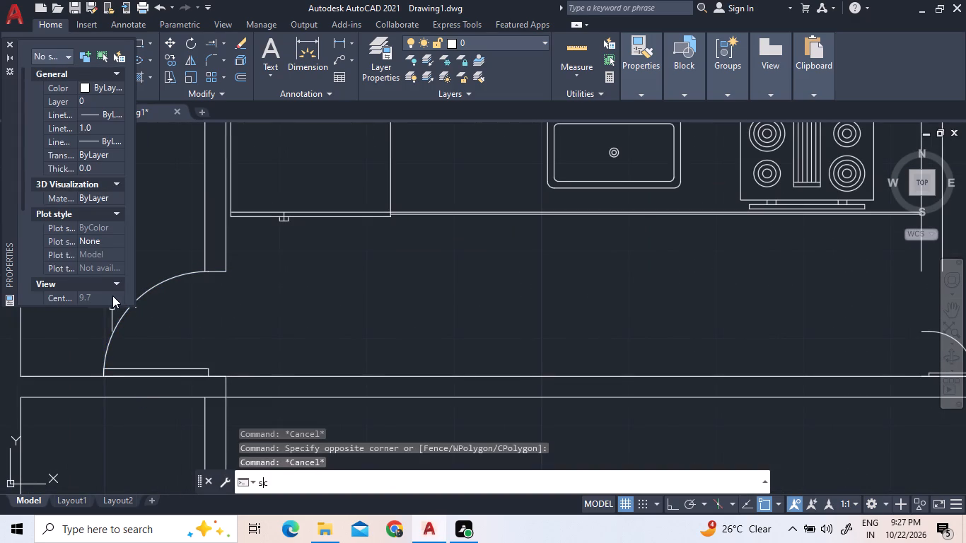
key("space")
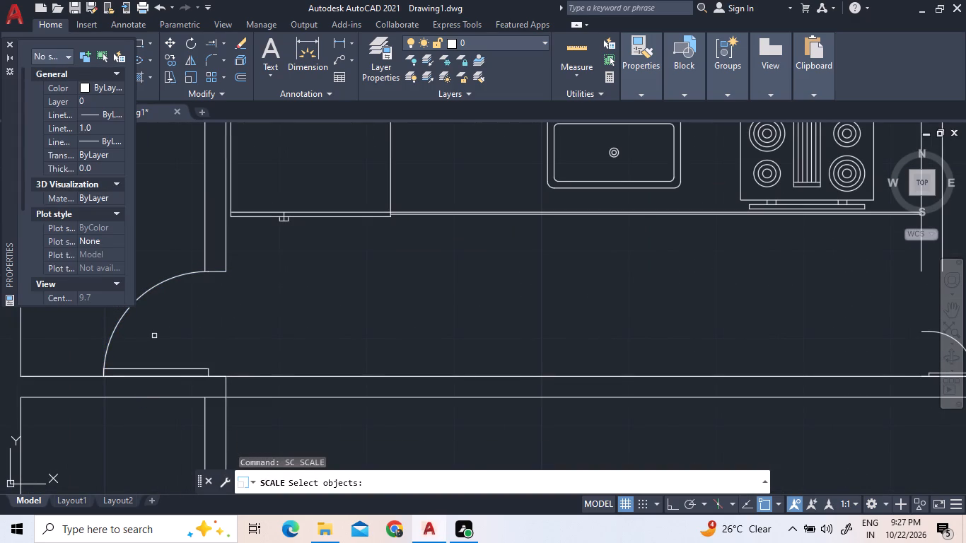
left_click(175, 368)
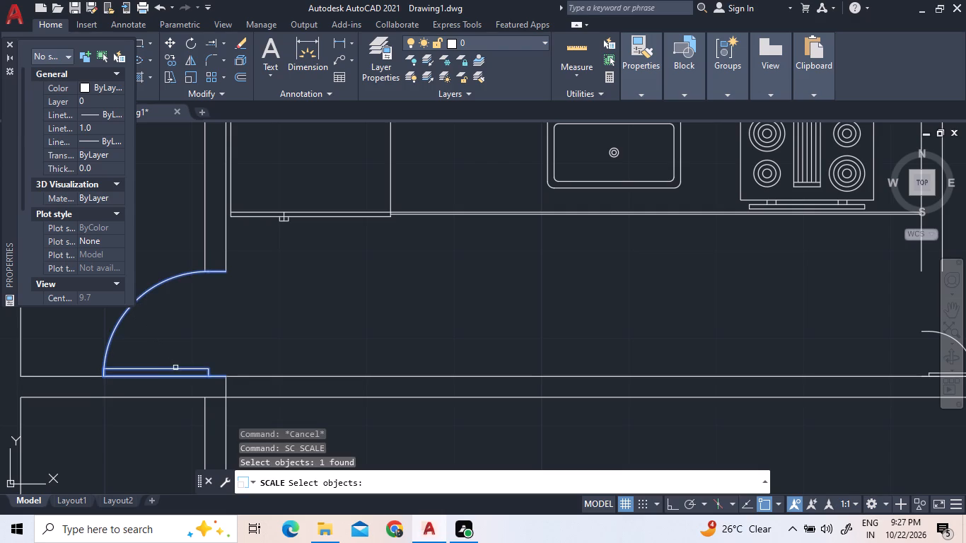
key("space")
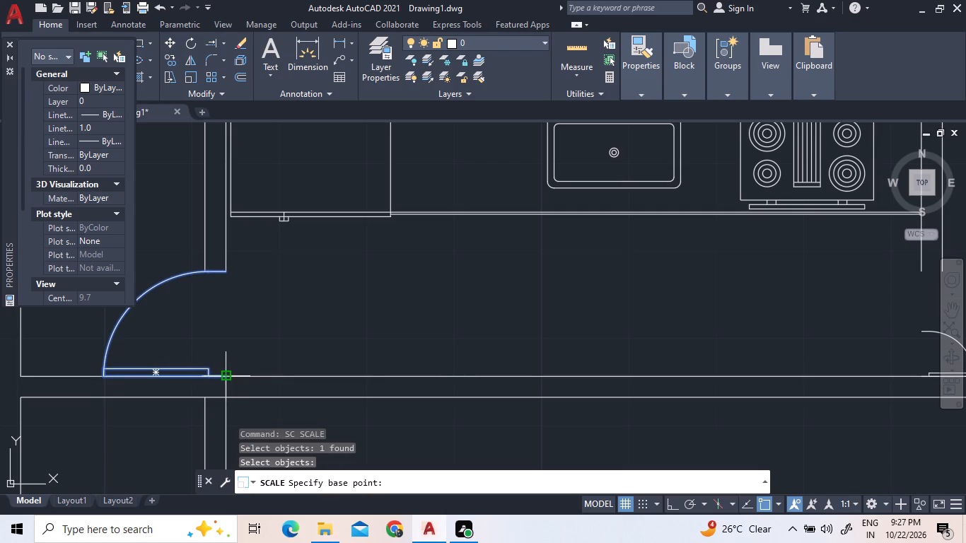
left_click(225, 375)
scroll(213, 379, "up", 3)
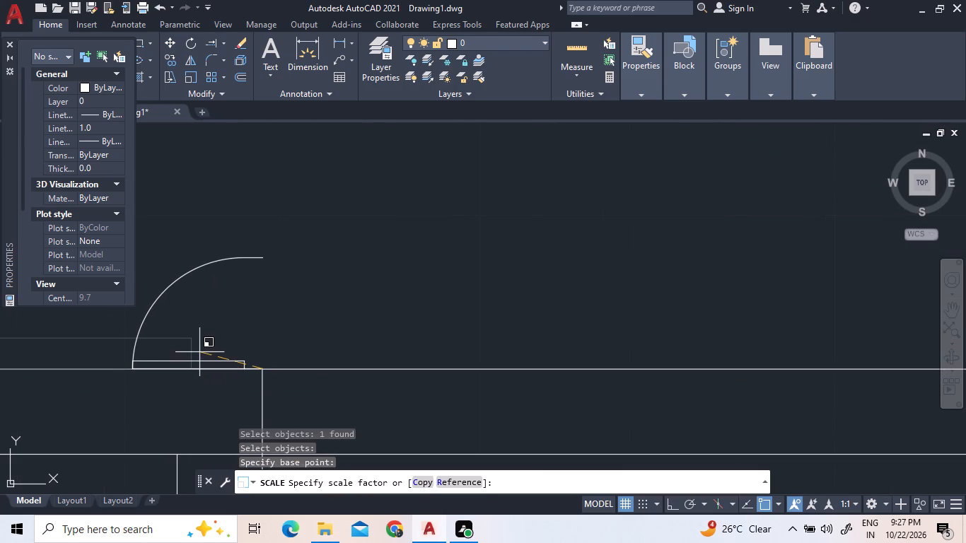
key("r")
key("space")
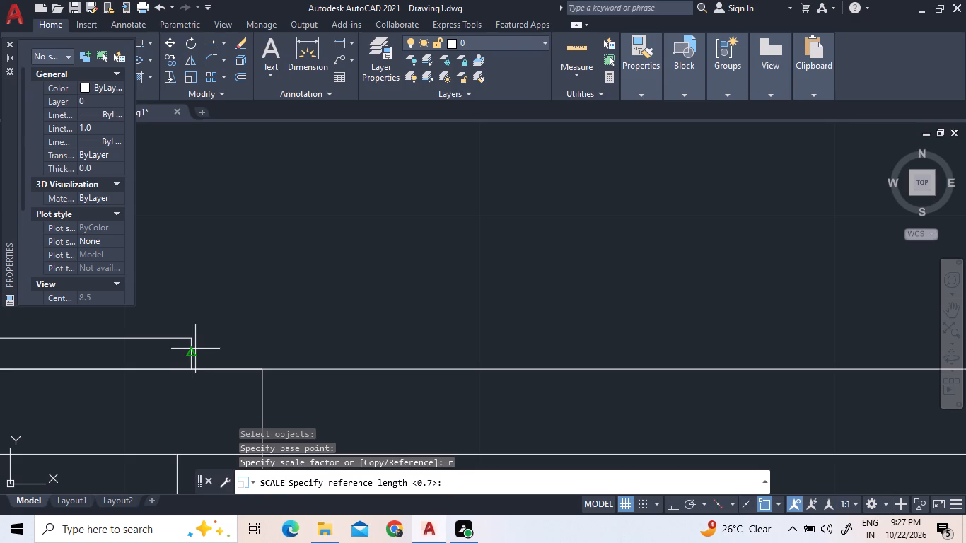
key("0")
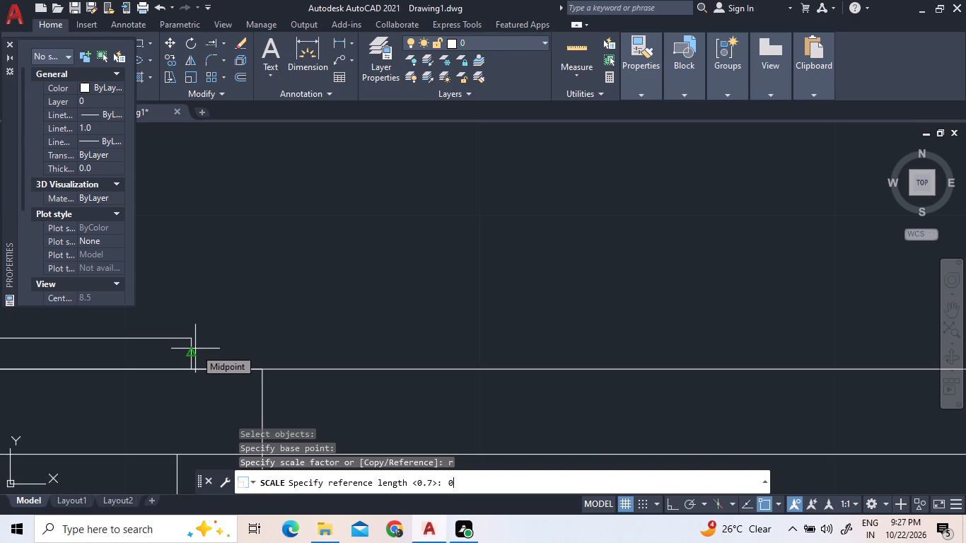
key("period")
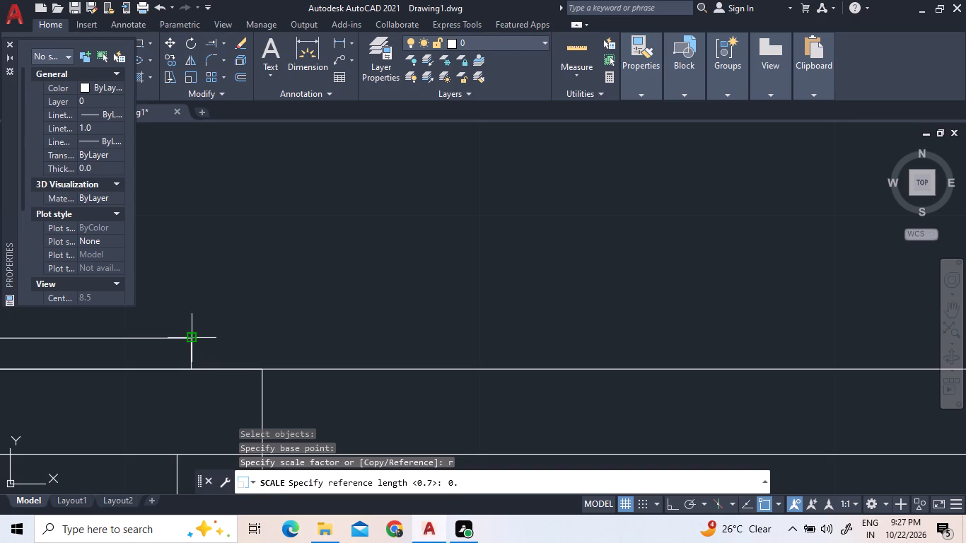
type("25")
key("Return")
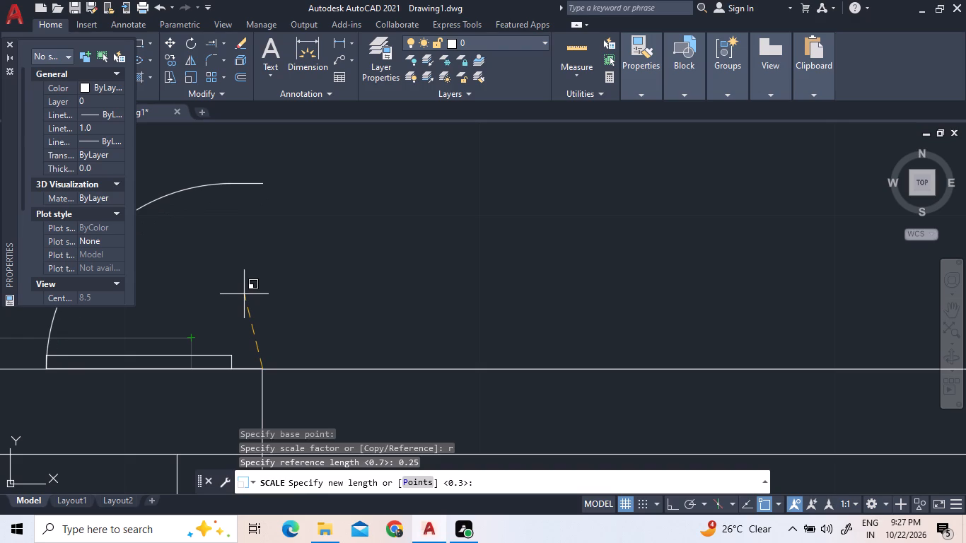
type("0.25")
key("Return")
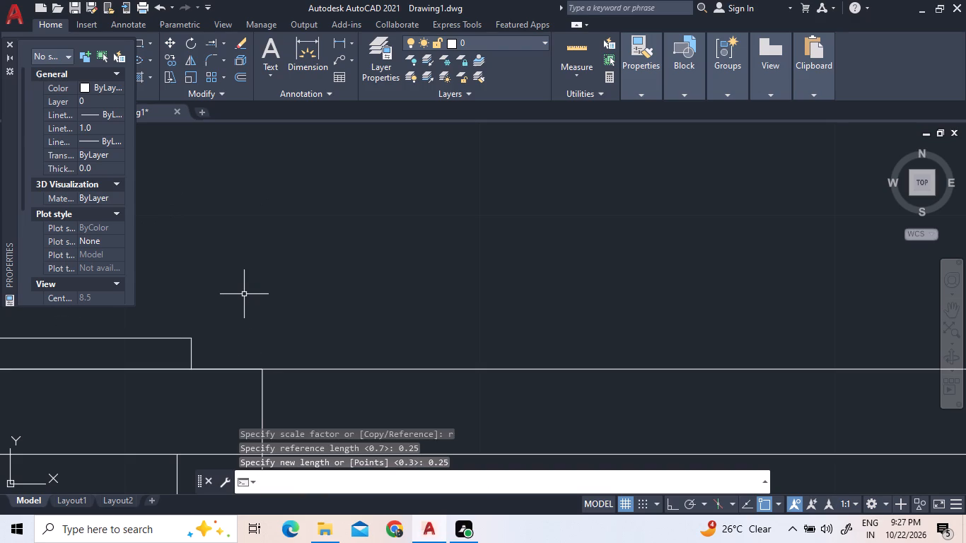
Scale the kitchen door by reference about its wall-side corner, entering 1 for the reference length and trying reference points on the door's ends.
scroll(271, 303, "down", 3)
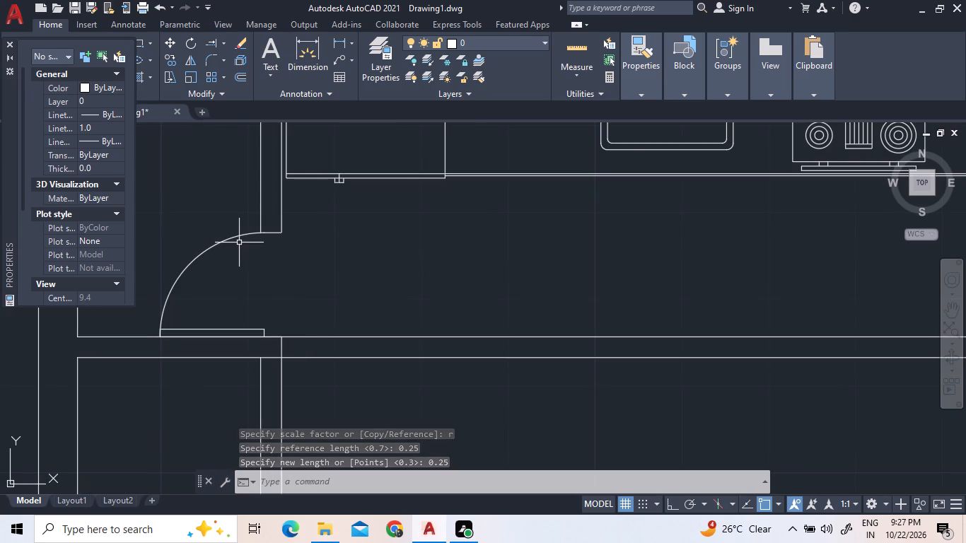
scroll(233, 246, "down", 3)
scroll(433, 269, "up", 2)
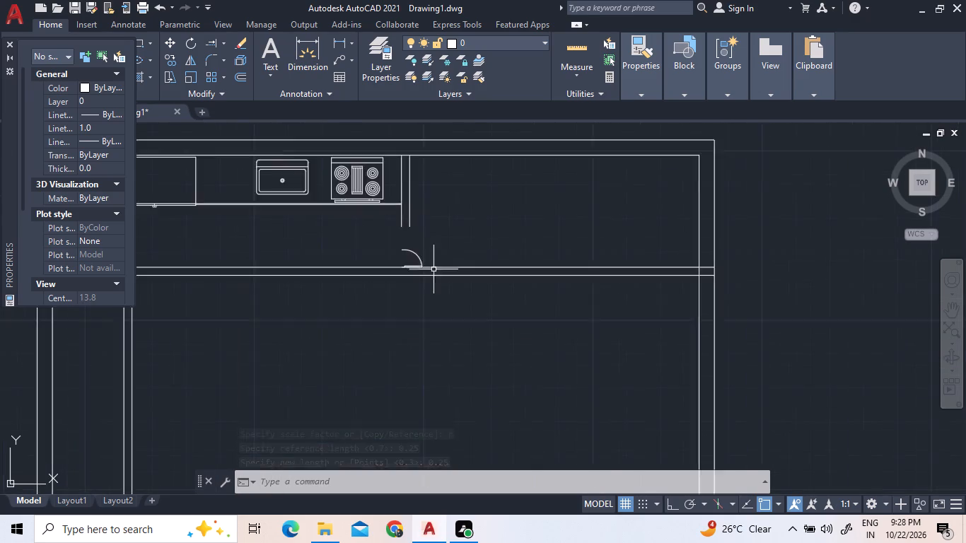
scroll(433, 269, "up", 1)
scroll(348, 224, "up", 2)
scroll(456, 317, "down", 1)
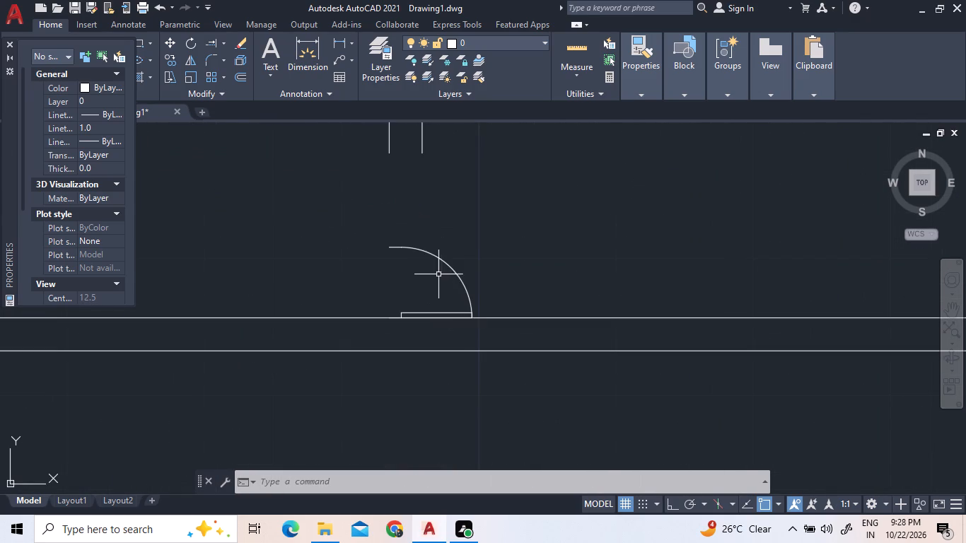
left_click(422, 259)
left_click(383, 235)
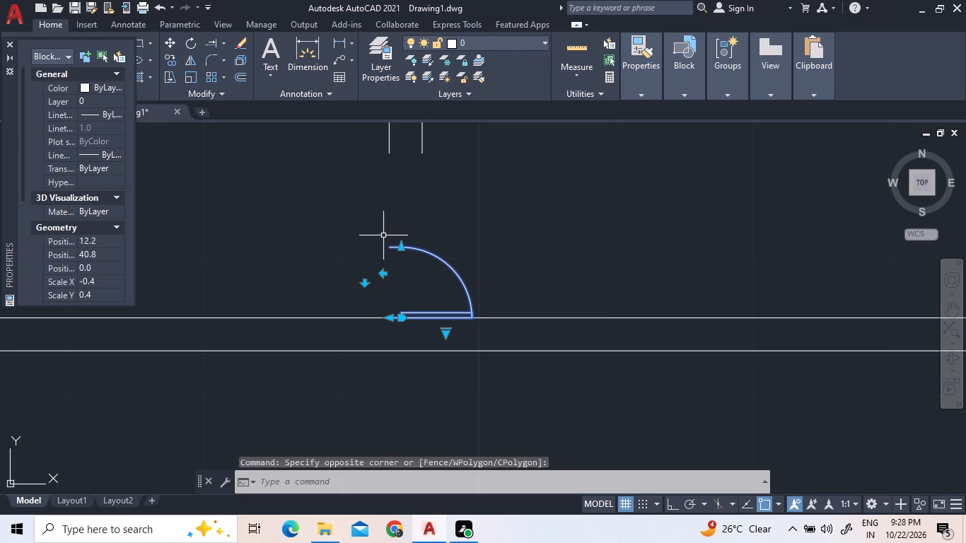
key("Escape")
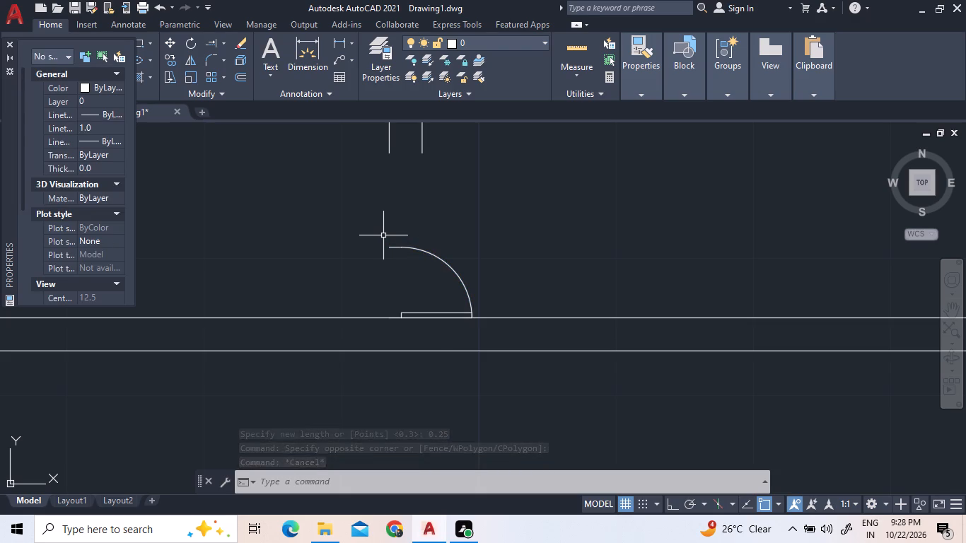
key("Escape")
key("s")
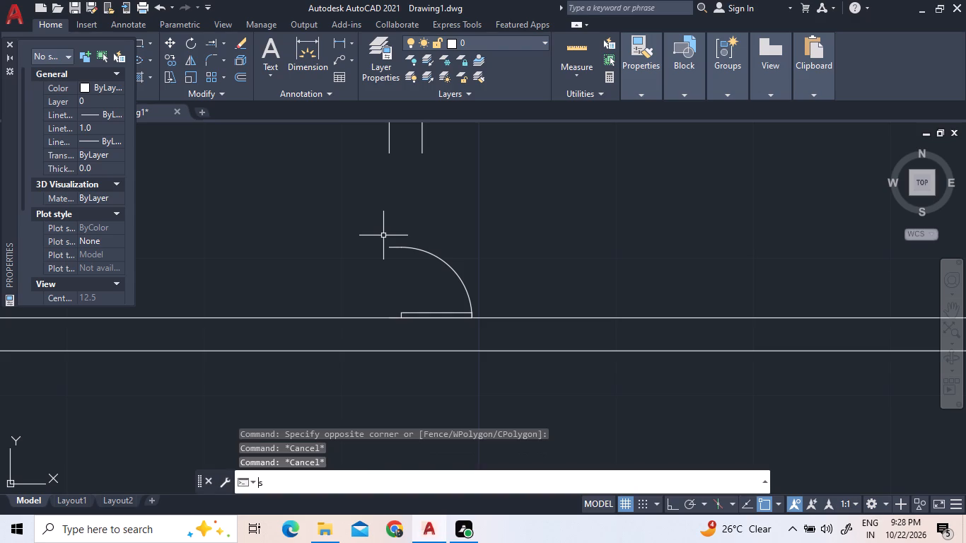
type("c")
key("space")
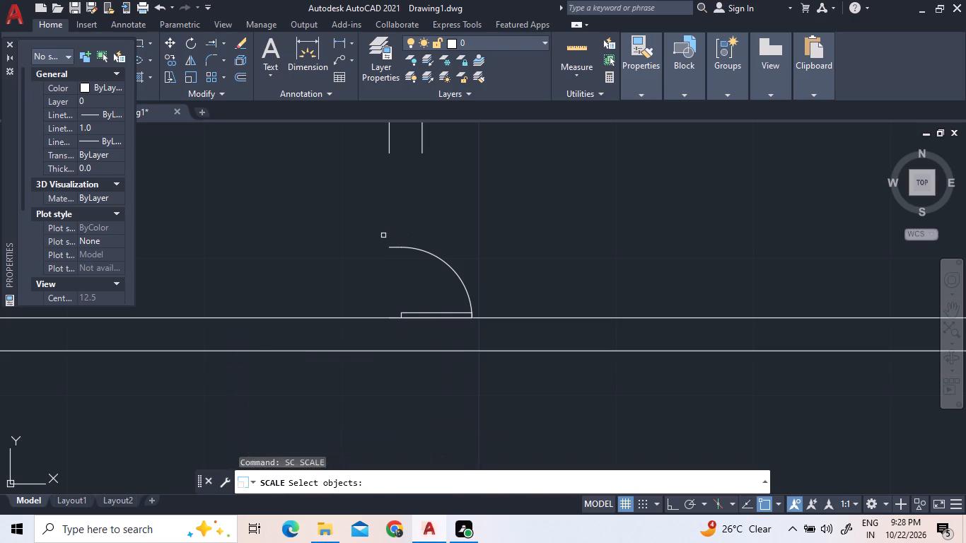
left_click(419, 250)
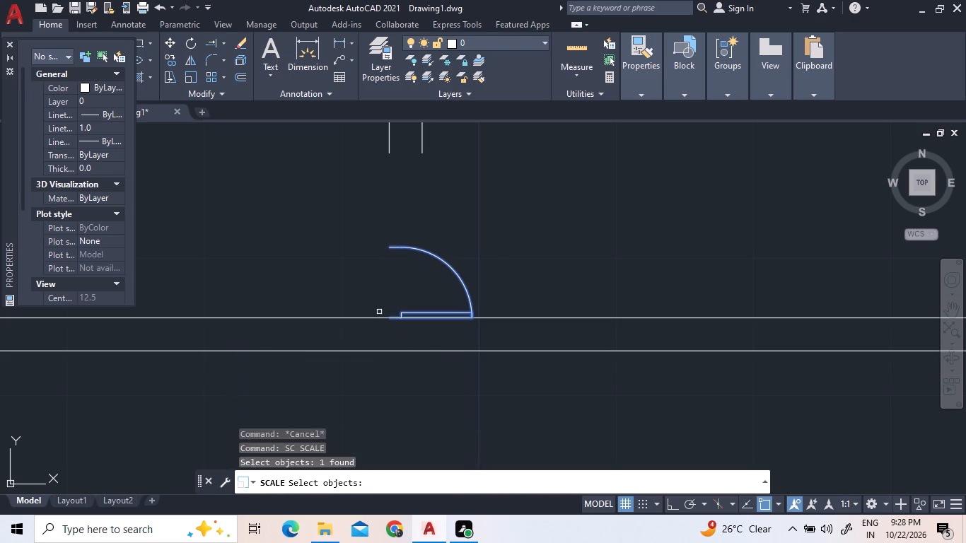
right_click(380, 324)
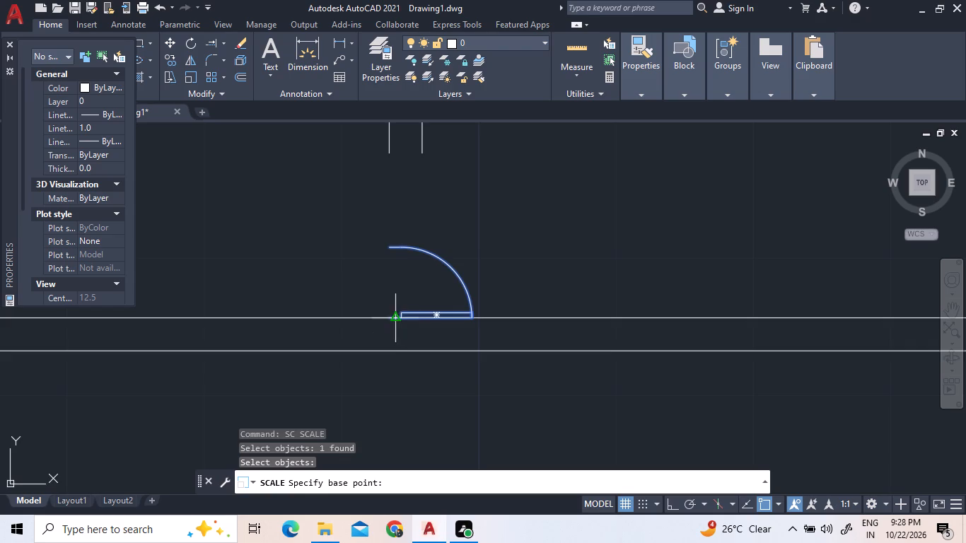
scroll(397, 319, "up", 3)
left_click(362, 317)
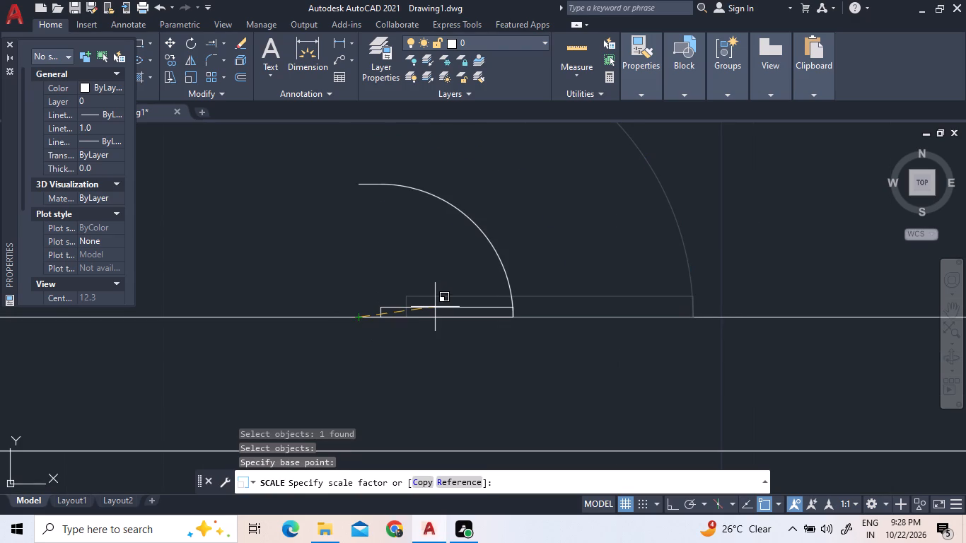
key("r")
key("space")
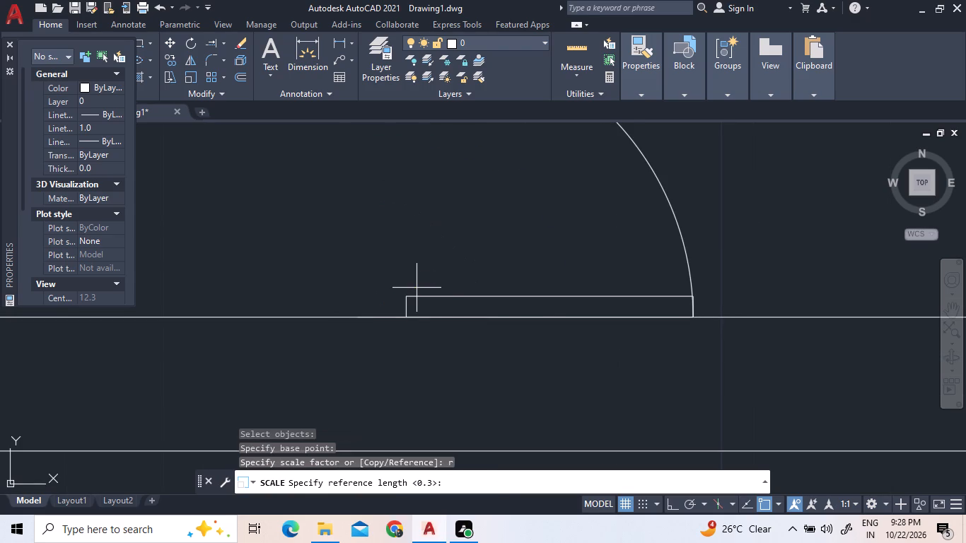
key("1")
scroll(382, 323, "down", 2)
scroll(383, 325, "up", 1)
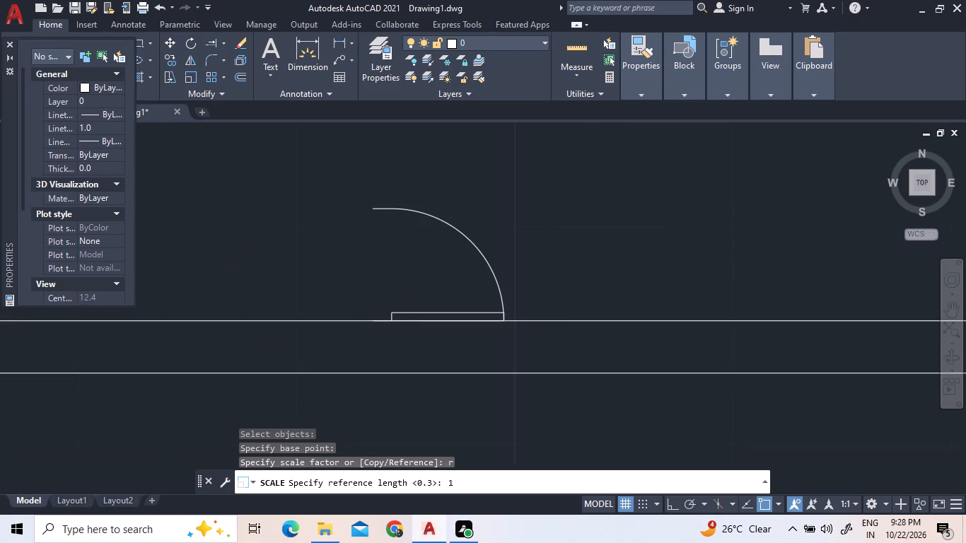
scroll(383, 325, "up", 2)
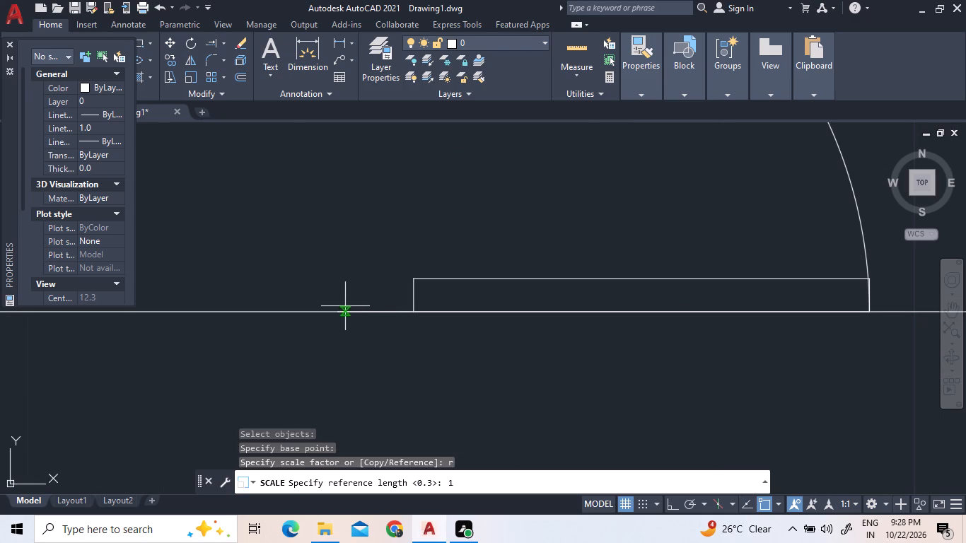
left_click(336, 307)
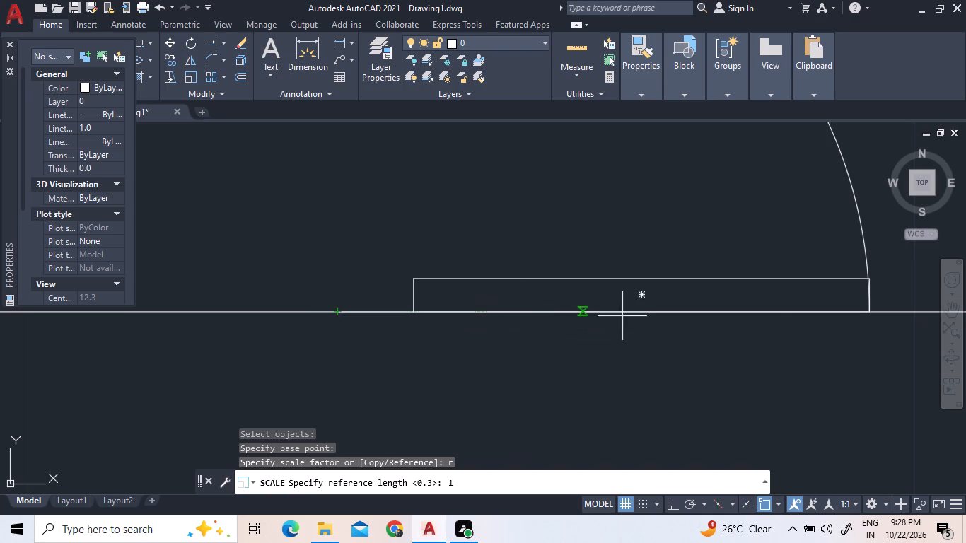
left_click(866, 312)
scroll(673, 218, "down", 2)
scroll(559, 361, "down", 1)
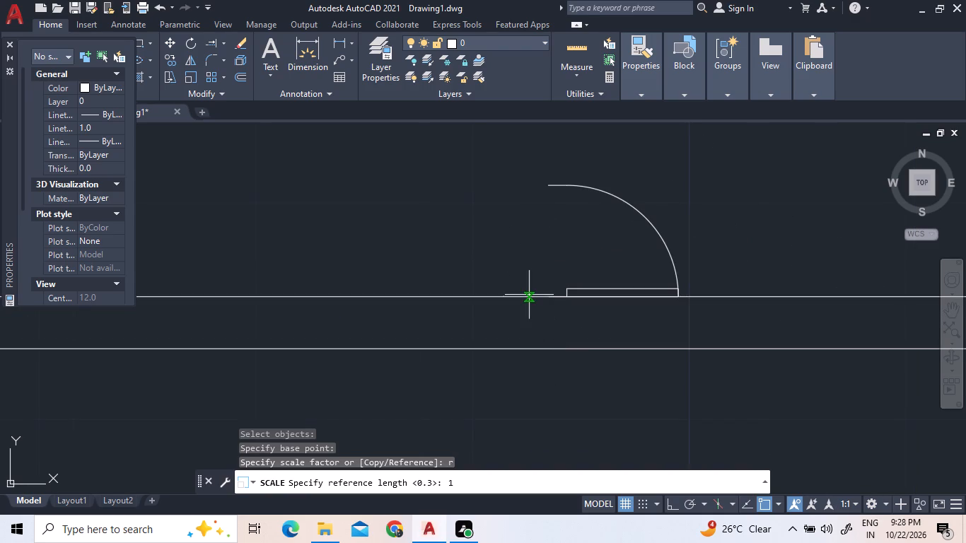
scroll(529, 295, "up", 1)
scroll(586, 310, "up", 2)
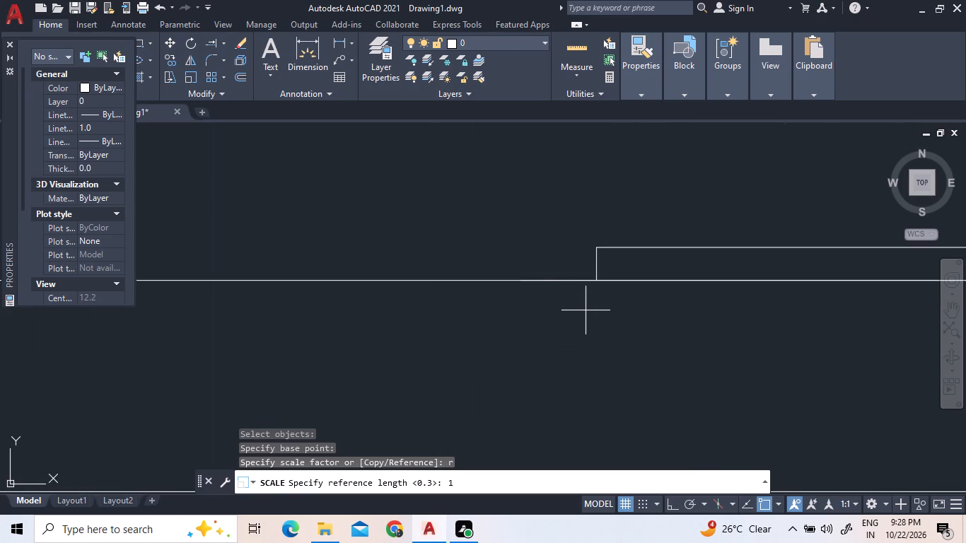
left_click(518, 279)
scroll(623, 288, "down", 3)
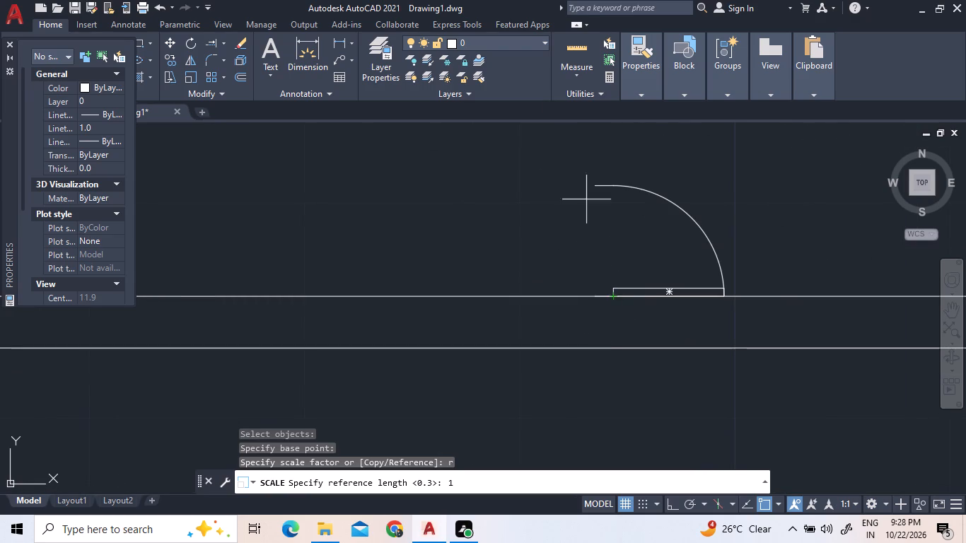
left_click(594, 183)
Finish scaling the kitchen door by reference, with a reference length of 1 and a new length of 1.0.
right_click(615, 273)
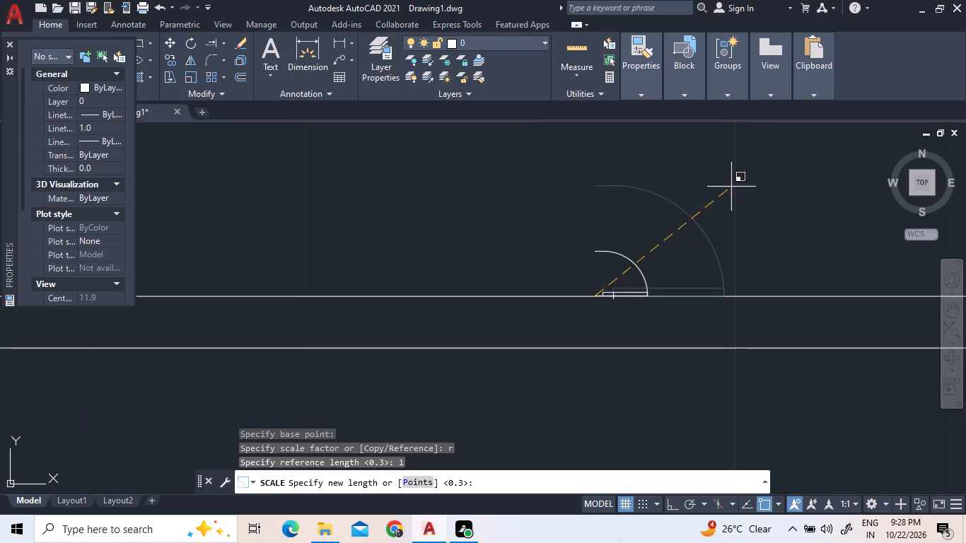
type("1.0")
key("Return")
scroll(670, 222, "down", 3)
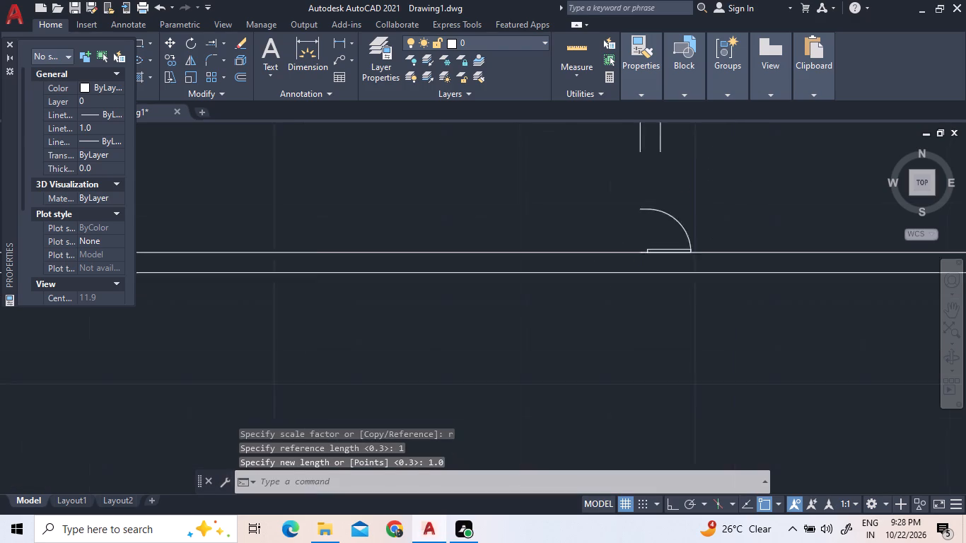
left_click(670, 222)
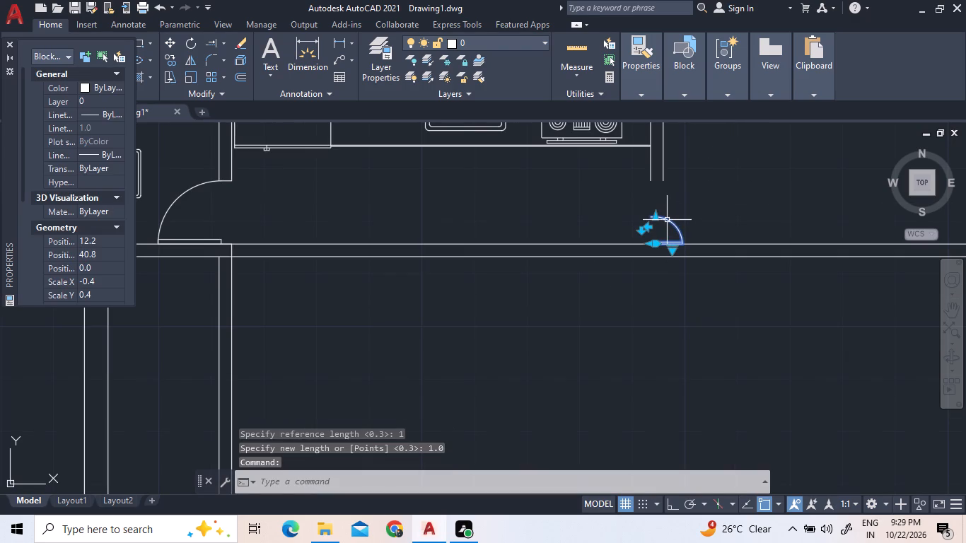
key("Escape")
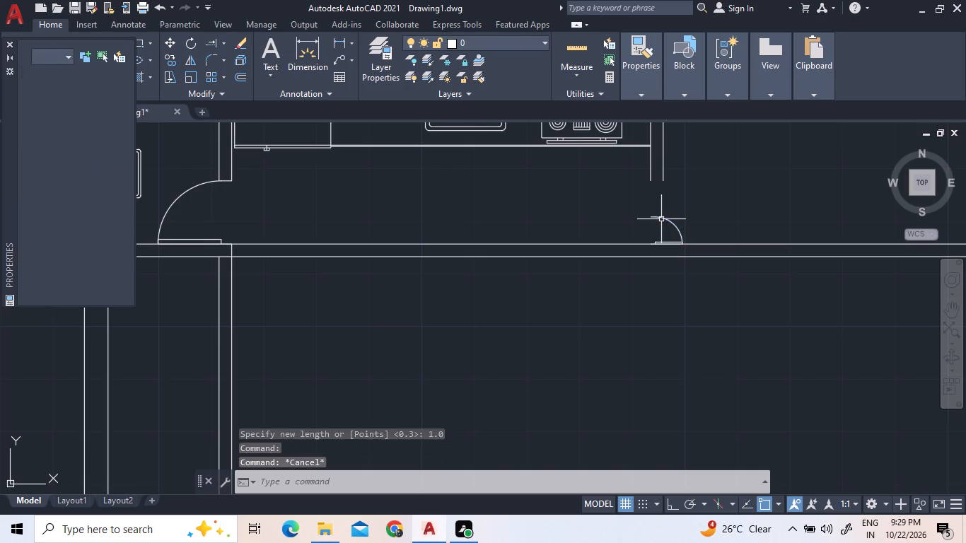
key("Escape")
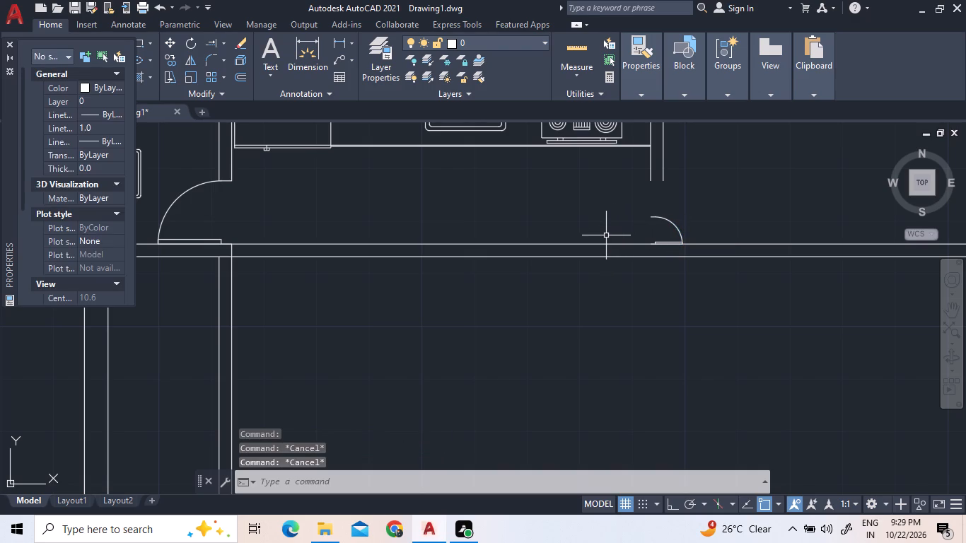
Scale the kitchen door about its wall-side corner, picking the far end of its leaf as the scale factor.
key("c")
key("BackSpace")
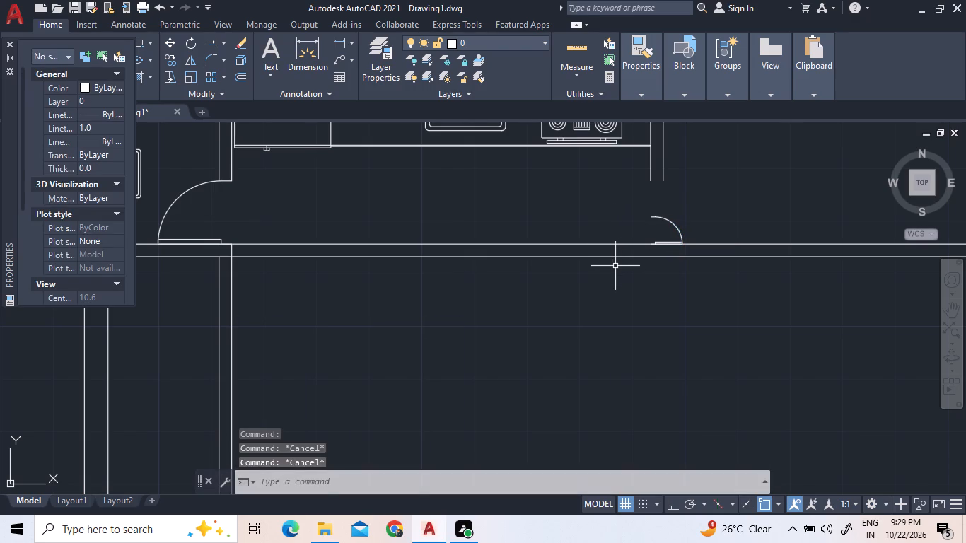
key("s")
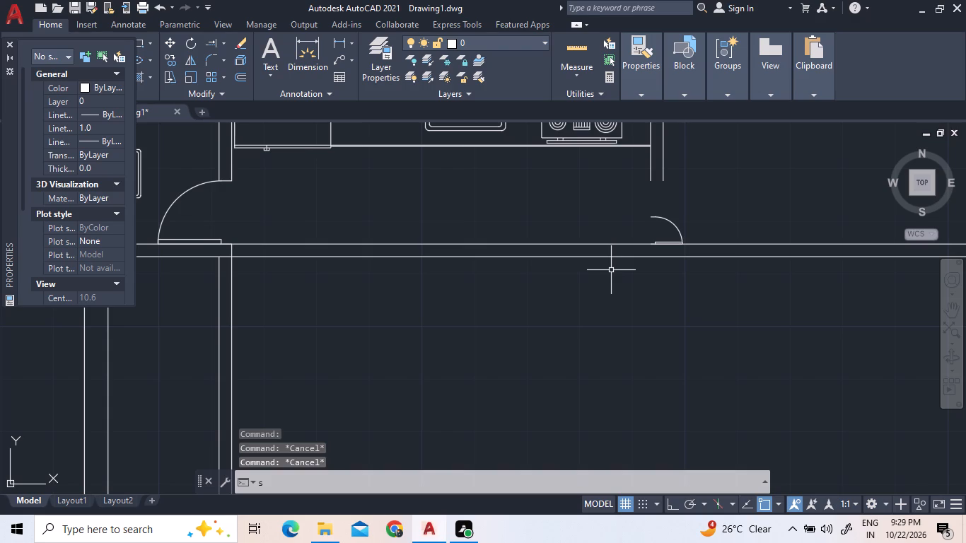
key("c")
key("space")
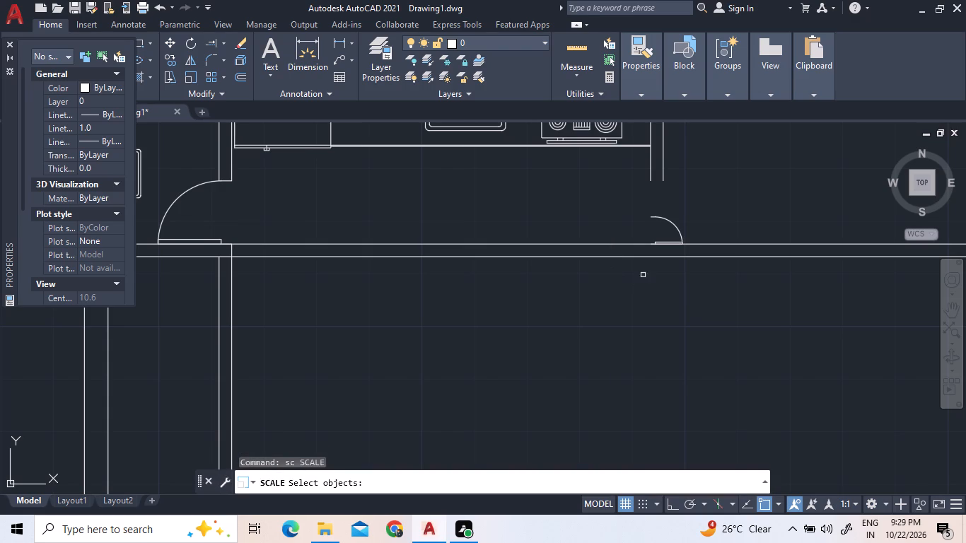
left_click(668, 220)
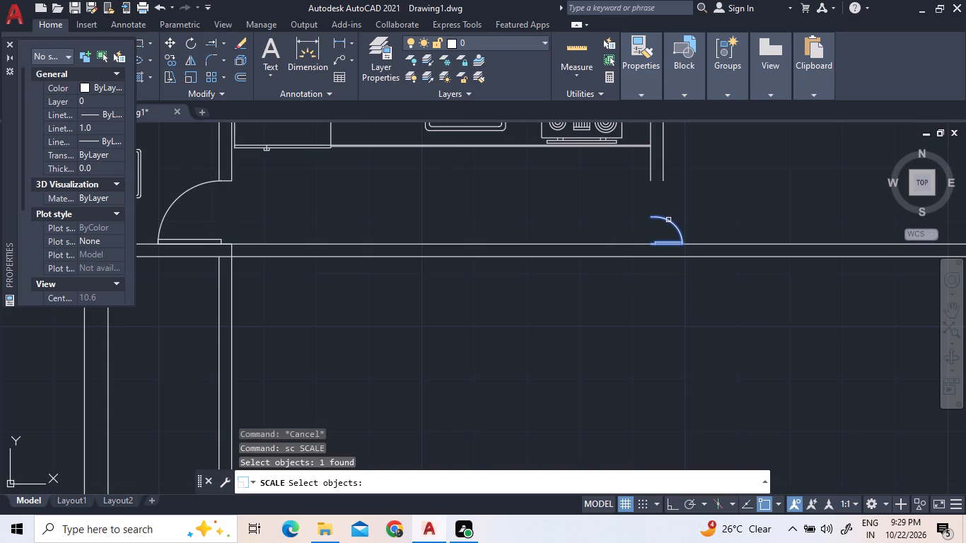
key("space")
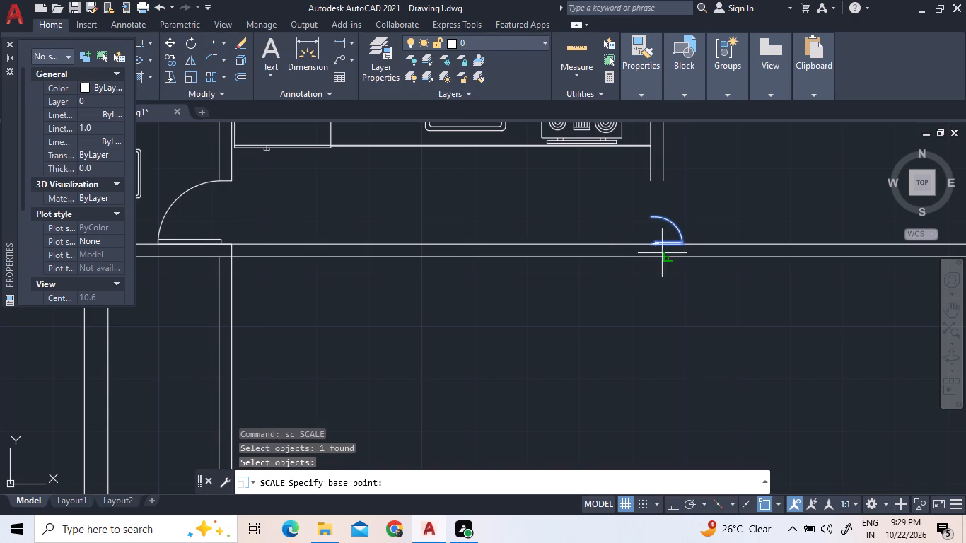
scroll(660, 261, "up", 4)
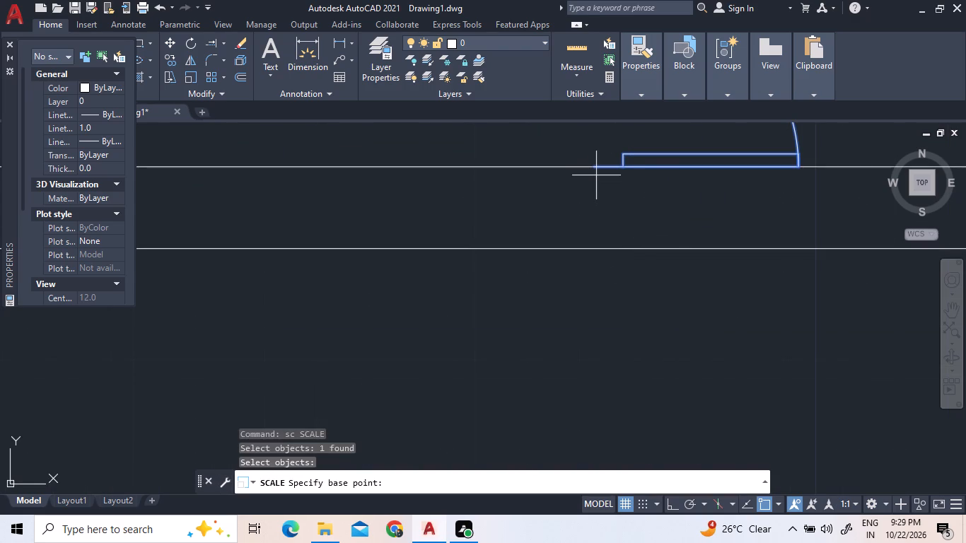
left_click(593, 168)
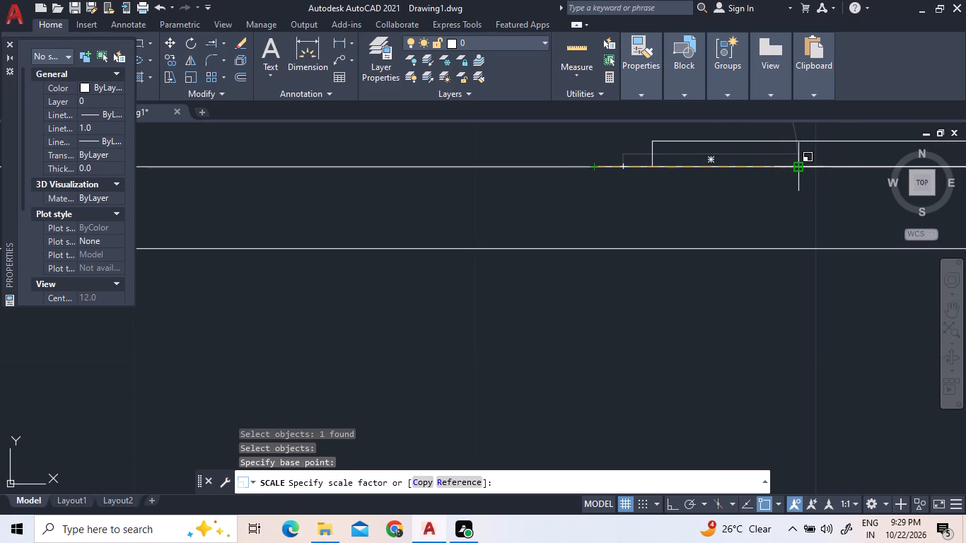
left_click(800, 168)
scroll(714, 276, "down", 2)
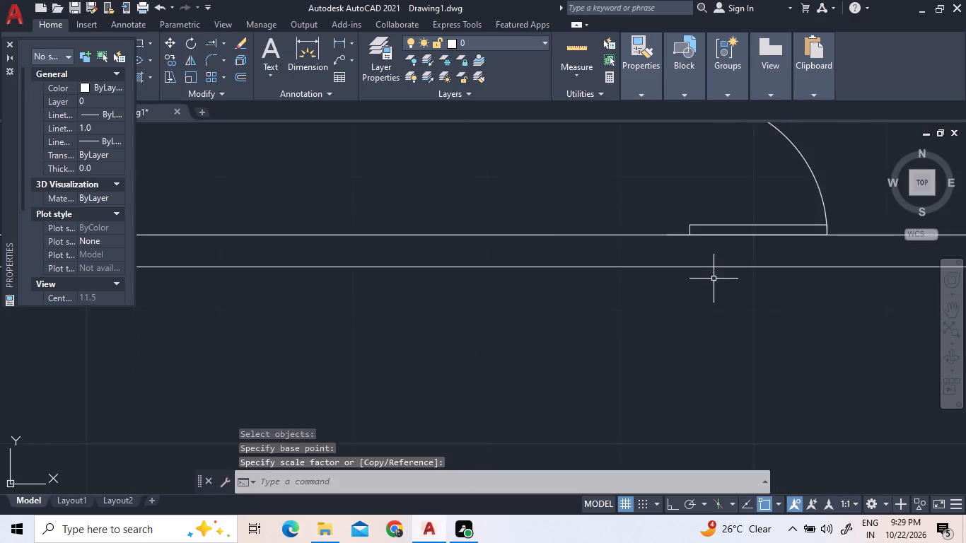
scroll(714, 279, "down", 2)
key("Escape")
key("Escape")
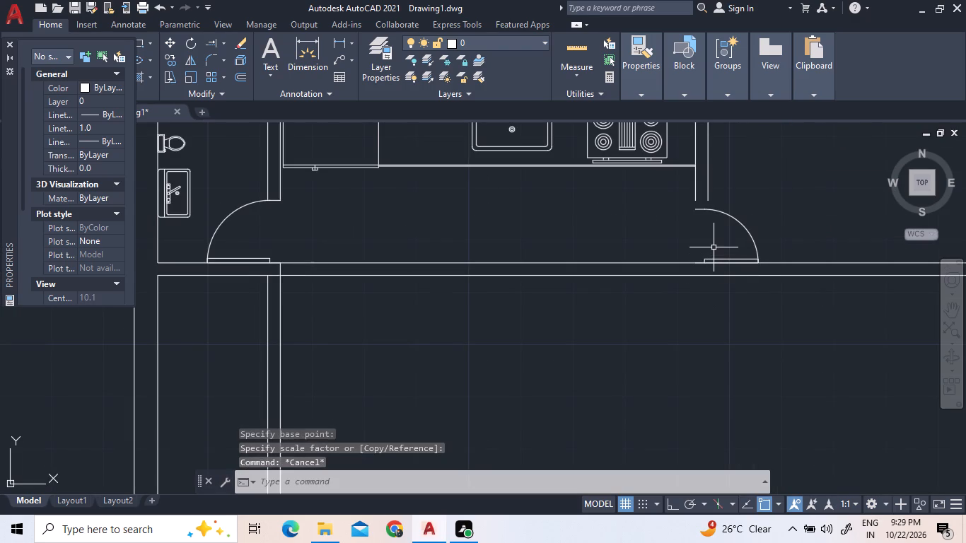
Start another Scale operation to fit the kitchen door to its opening.
key("w")
key("BackSpace")
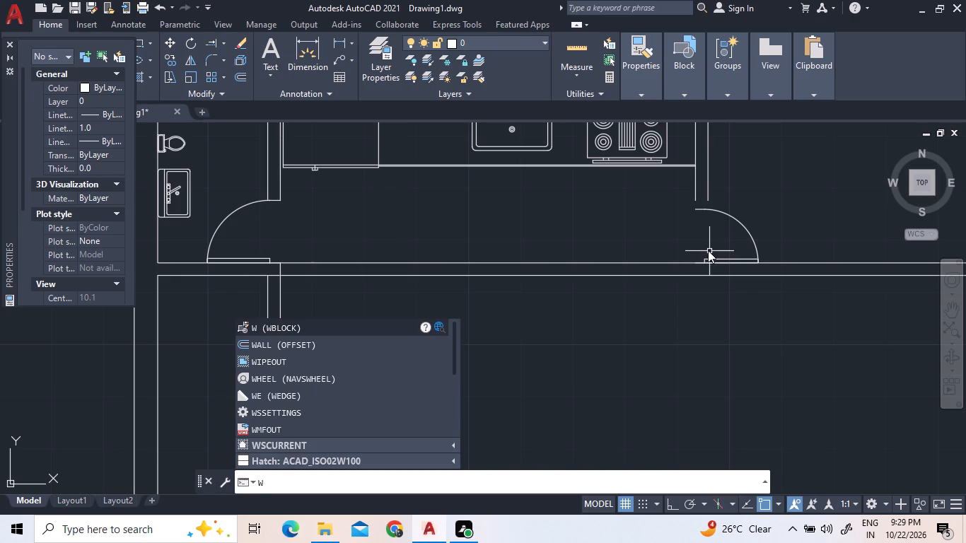
key("BackSpace")
type("sc")
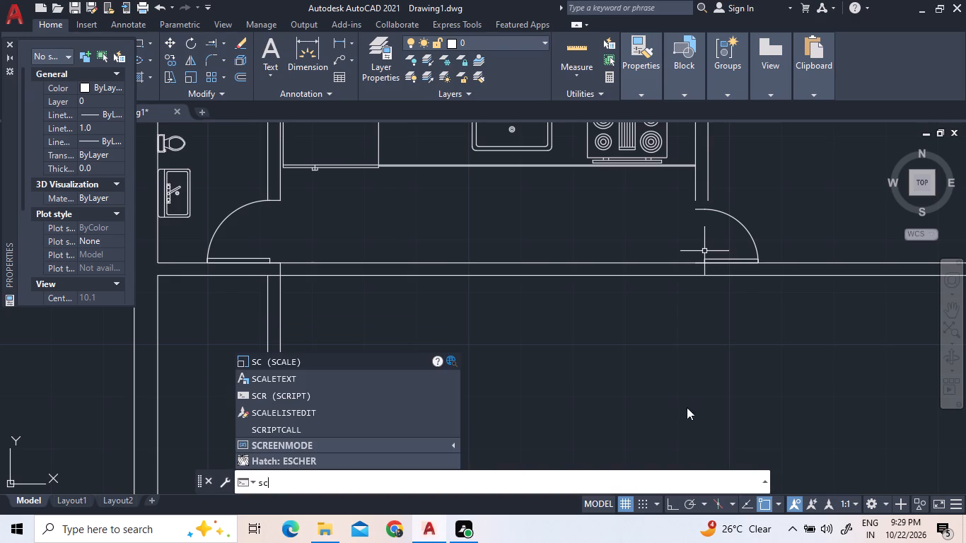
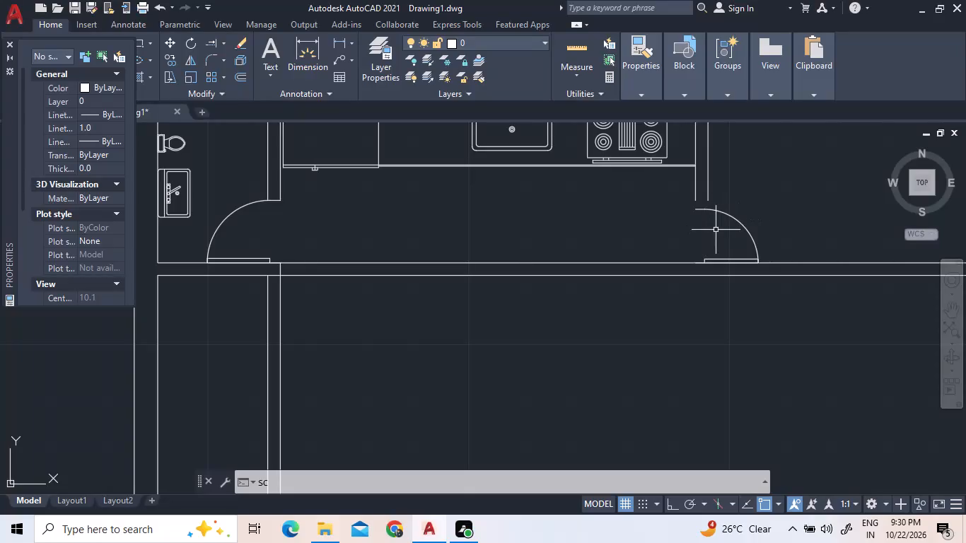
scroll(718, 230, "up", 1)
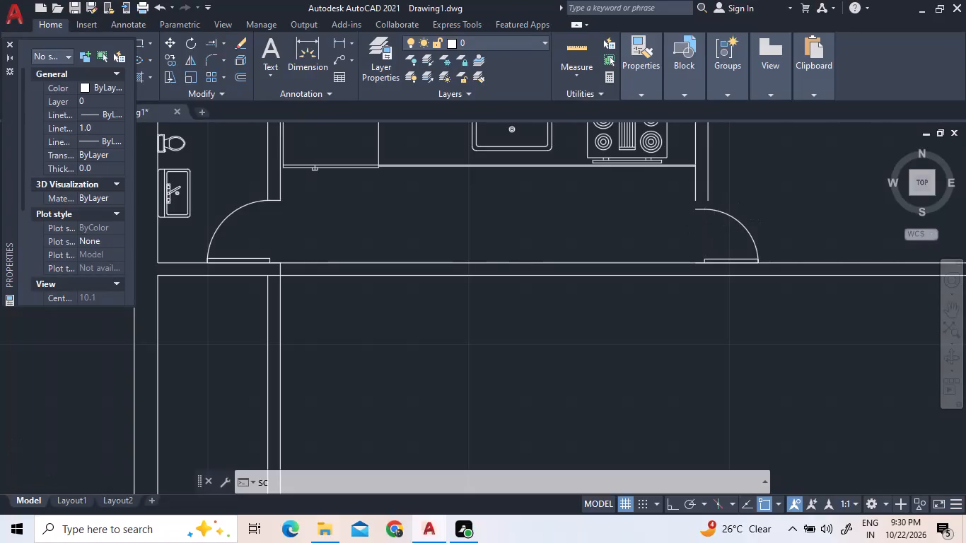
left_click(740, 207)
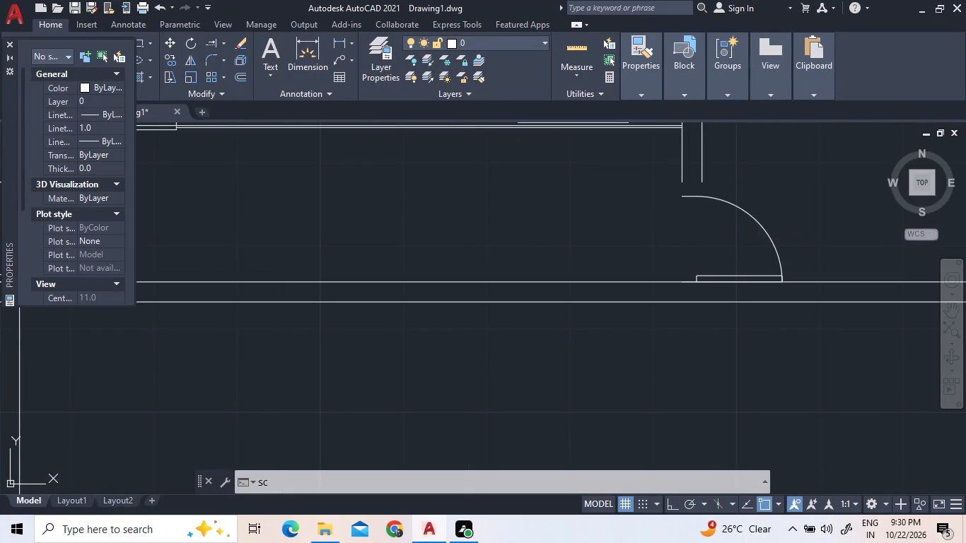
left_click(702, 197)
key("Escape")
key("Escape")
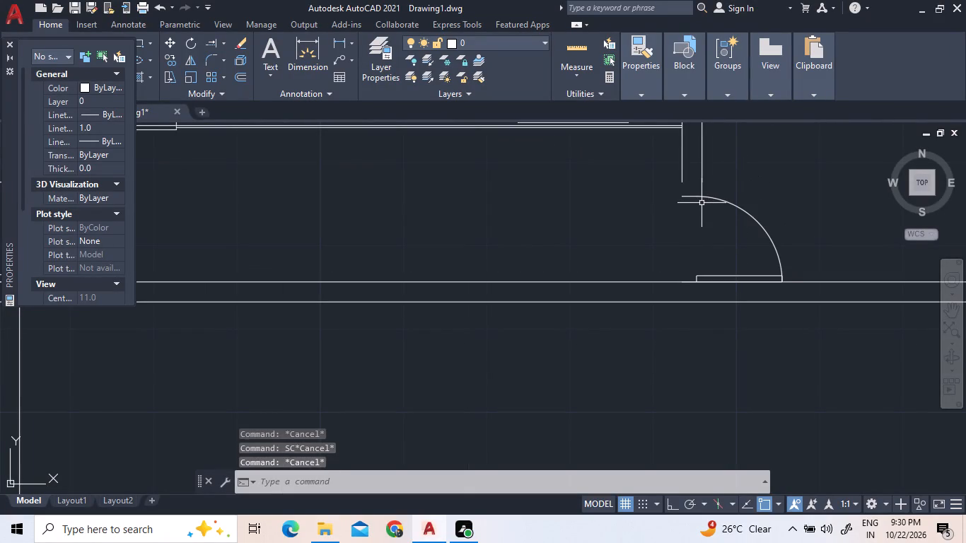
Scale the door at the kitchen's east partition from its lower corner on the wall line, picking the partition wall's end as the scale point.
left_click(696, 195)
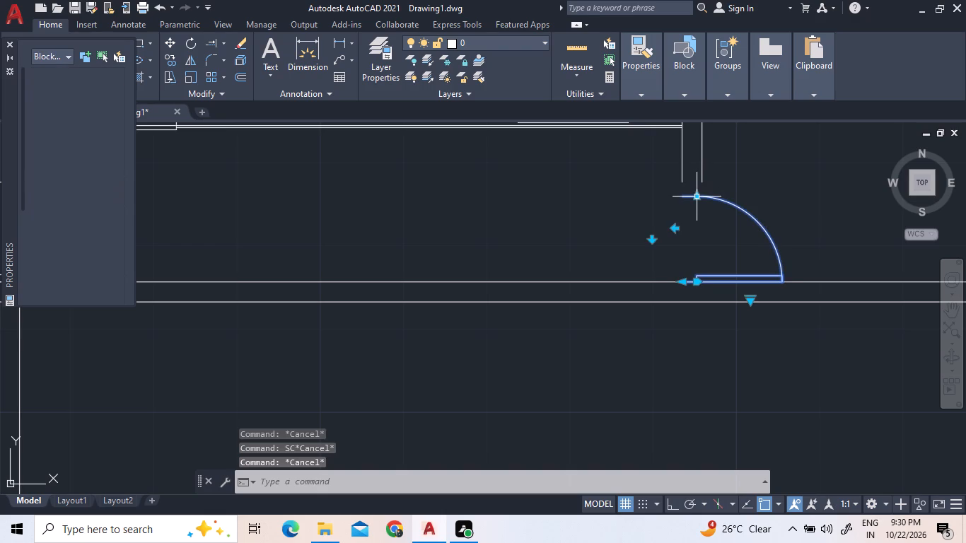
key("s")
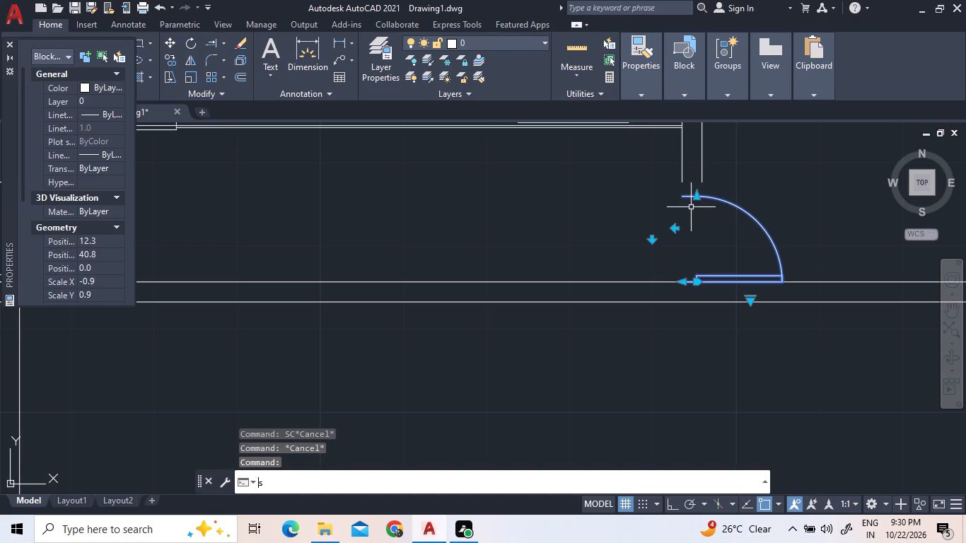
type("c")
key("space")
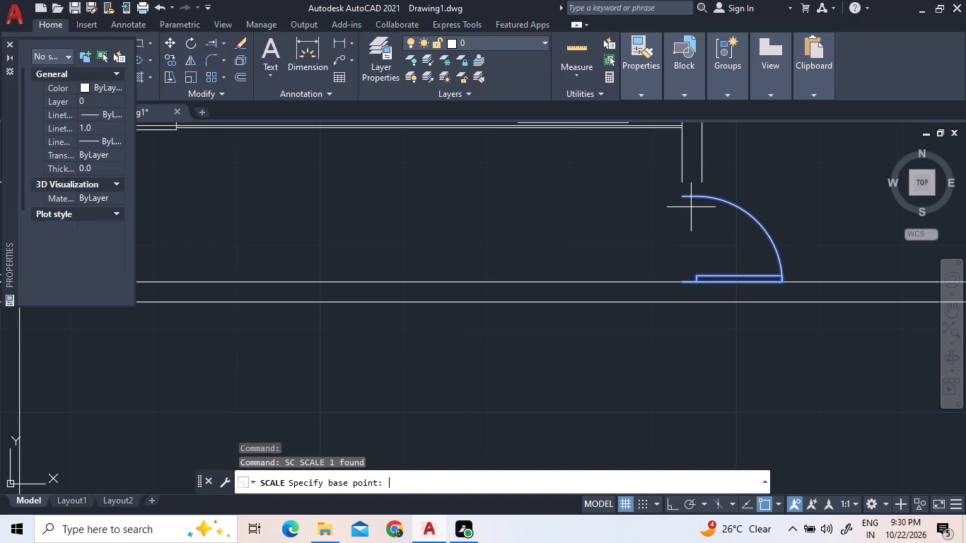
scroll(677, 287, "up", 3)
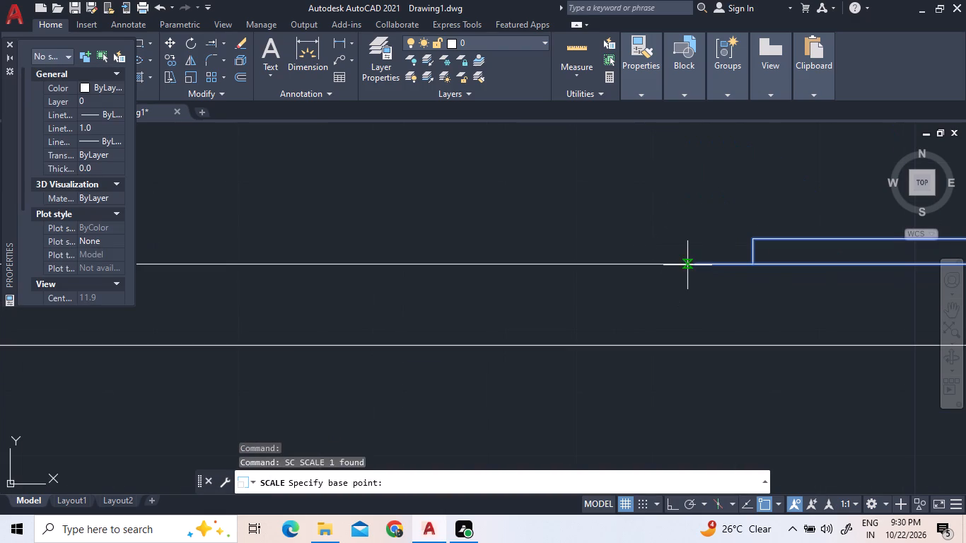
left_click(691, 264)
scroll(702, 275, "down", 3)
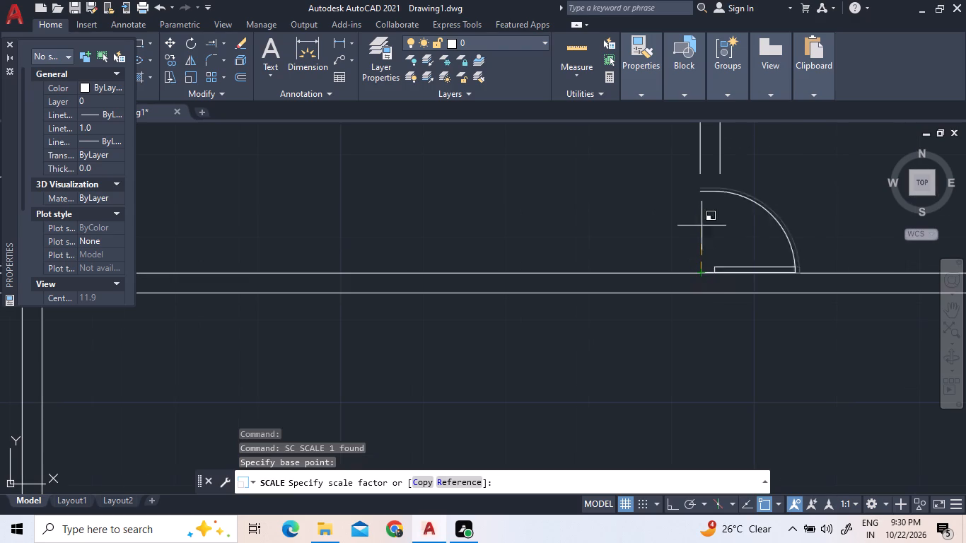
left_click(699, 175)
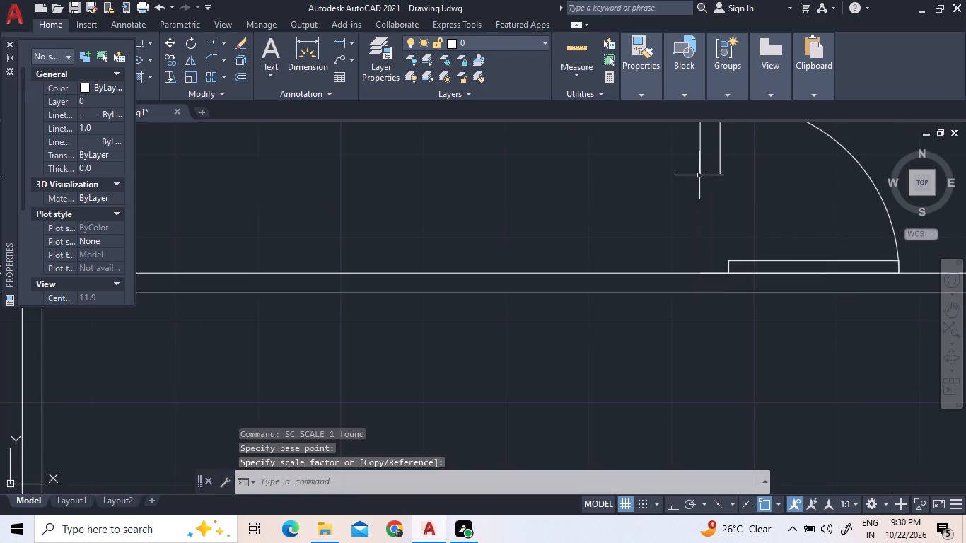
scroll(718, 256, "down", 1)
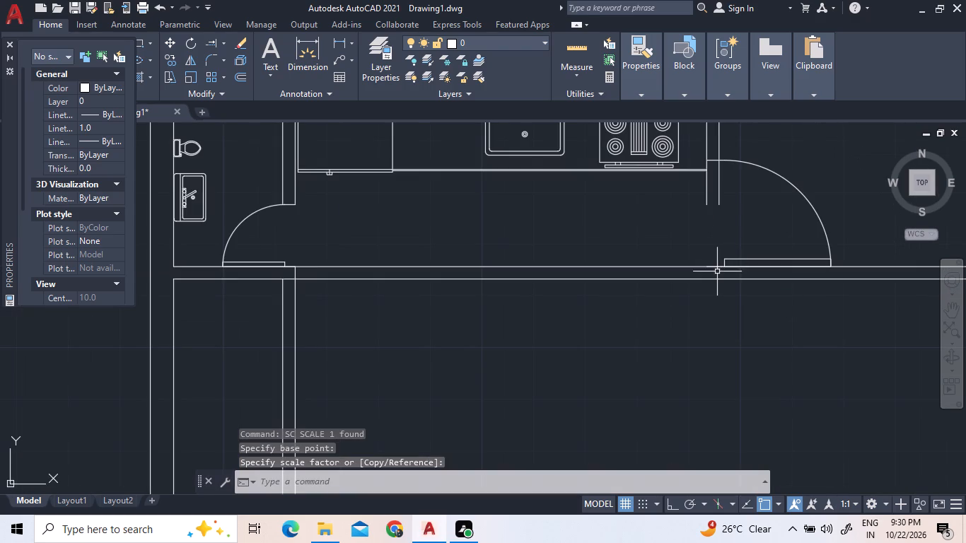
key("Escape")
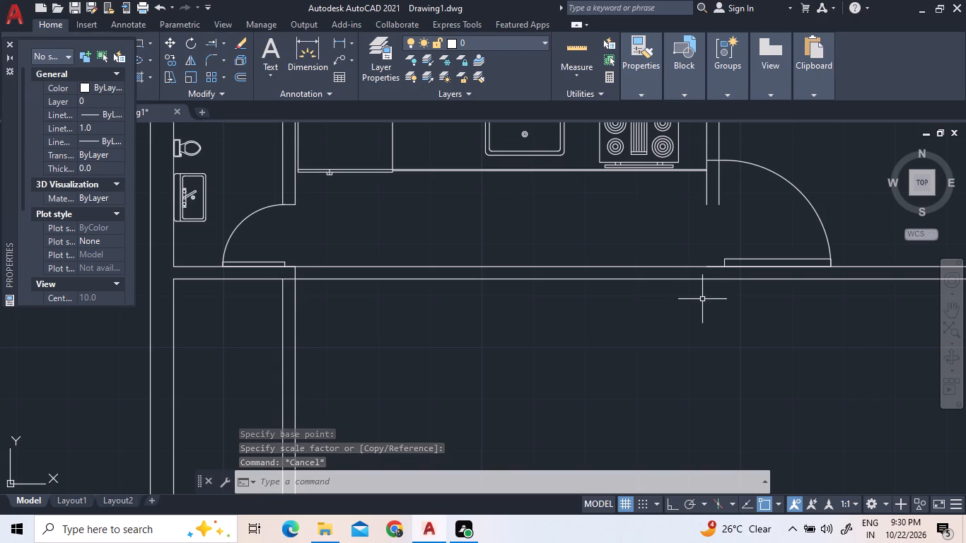
Close the Properties palette.
left_click(7, 42)
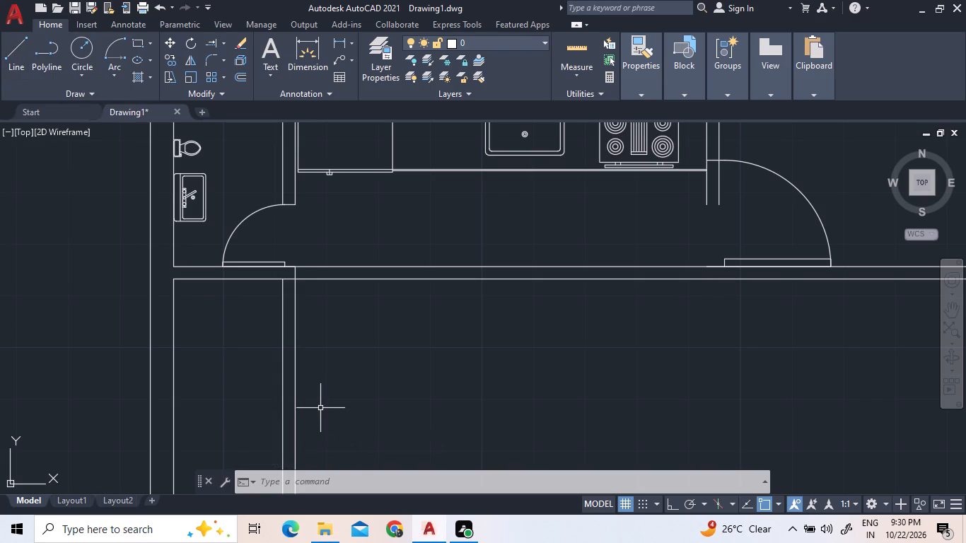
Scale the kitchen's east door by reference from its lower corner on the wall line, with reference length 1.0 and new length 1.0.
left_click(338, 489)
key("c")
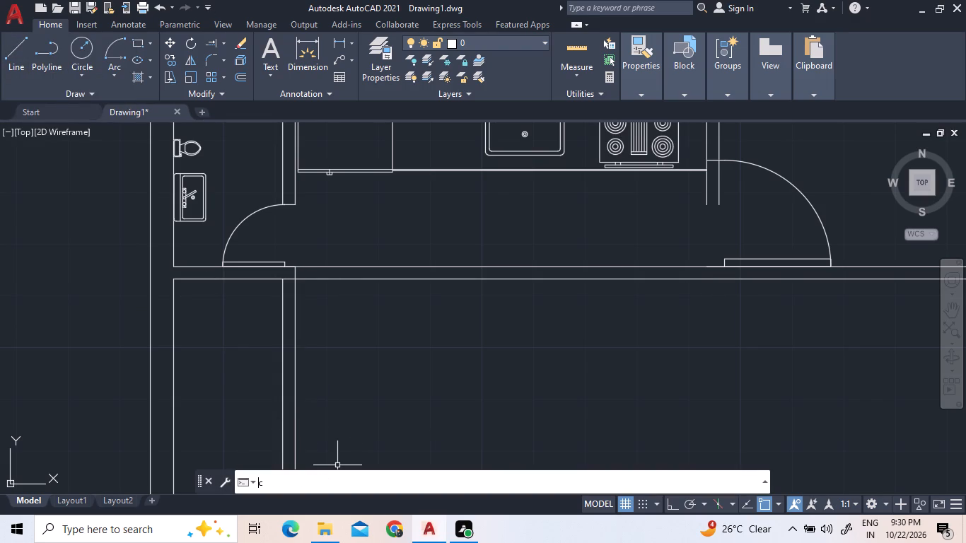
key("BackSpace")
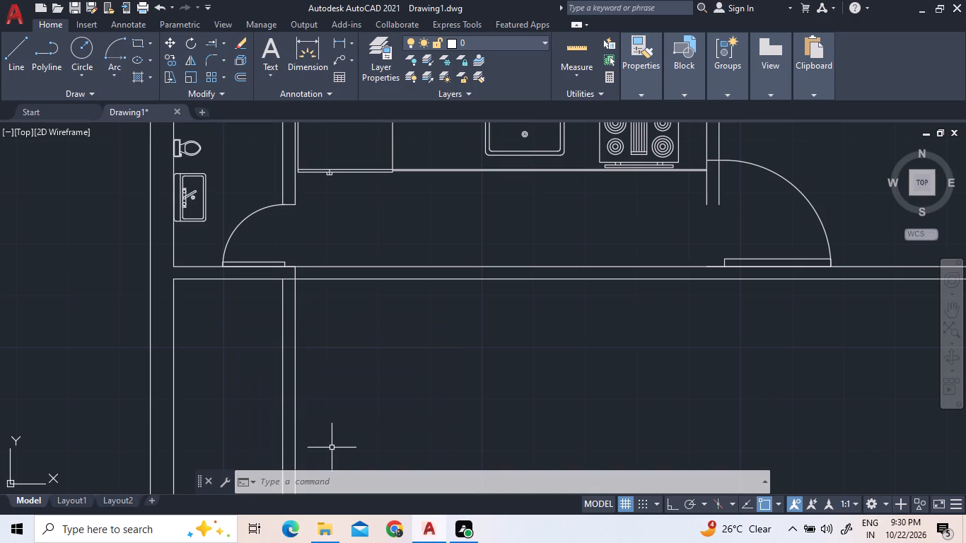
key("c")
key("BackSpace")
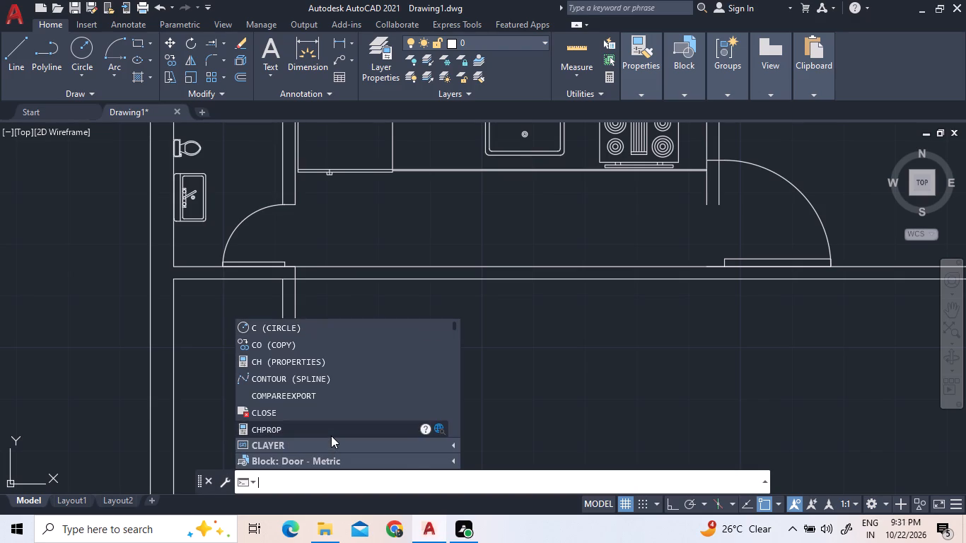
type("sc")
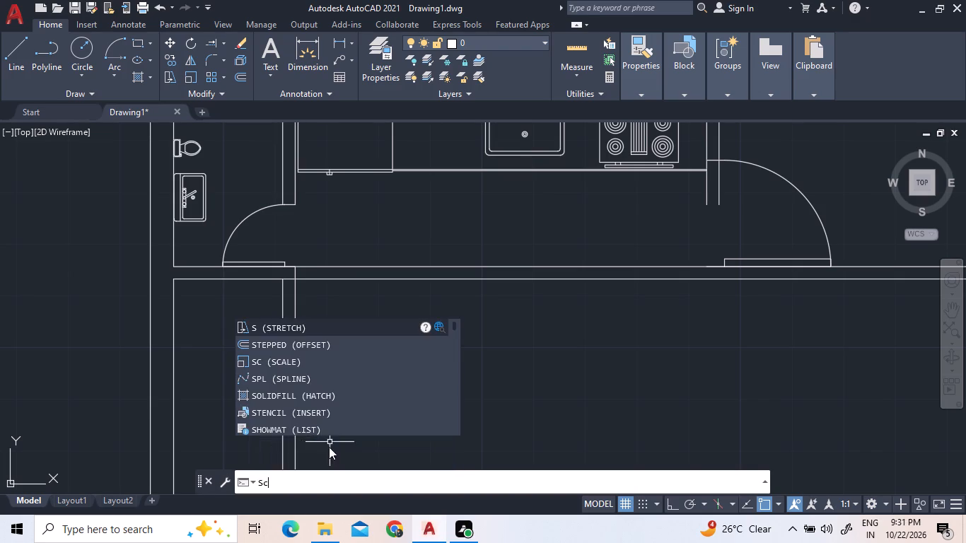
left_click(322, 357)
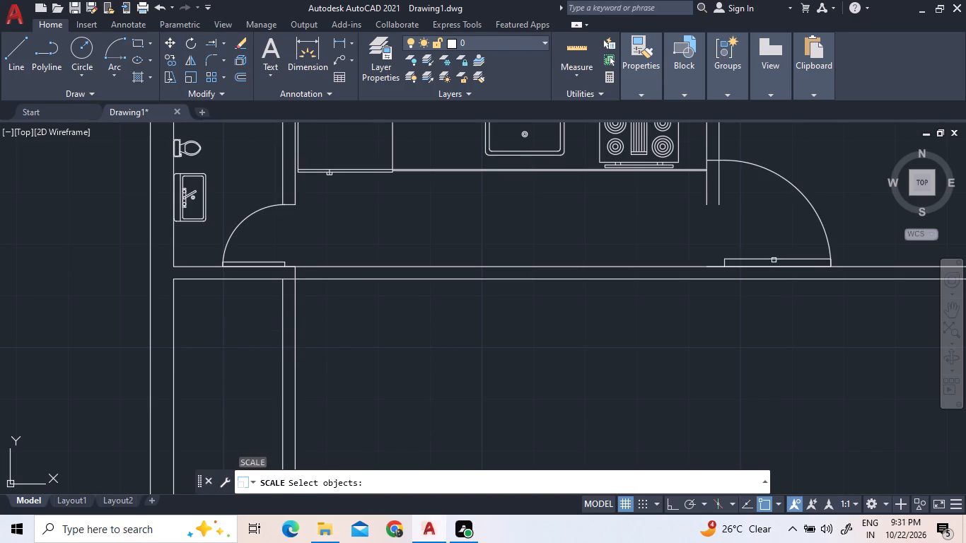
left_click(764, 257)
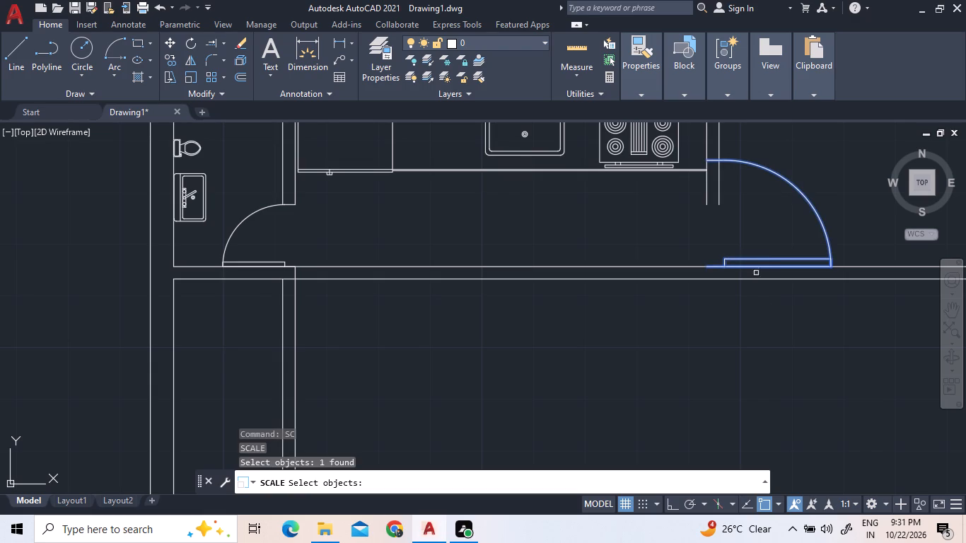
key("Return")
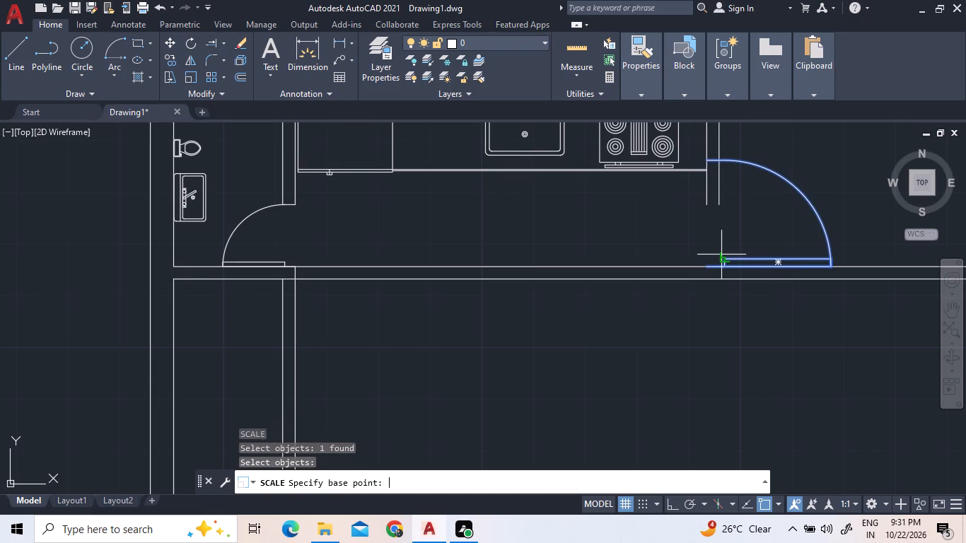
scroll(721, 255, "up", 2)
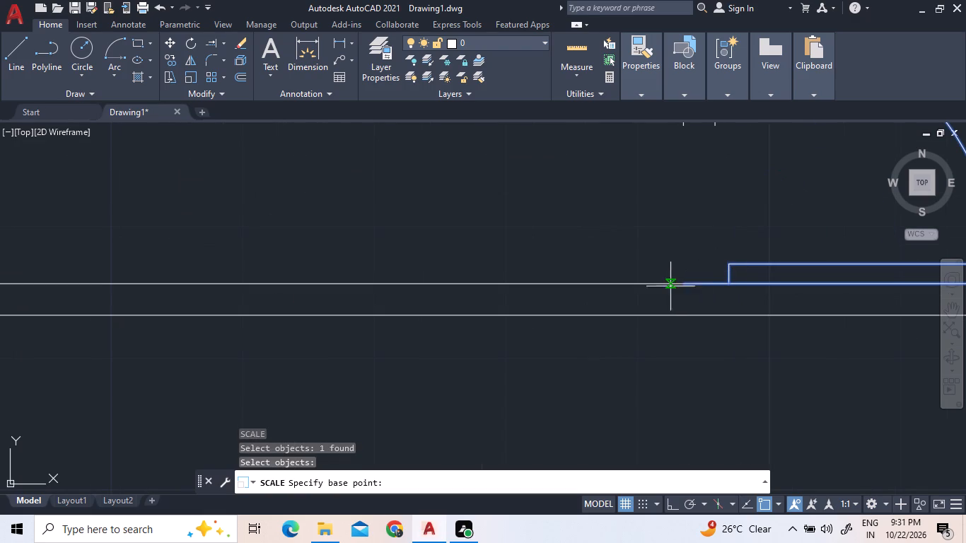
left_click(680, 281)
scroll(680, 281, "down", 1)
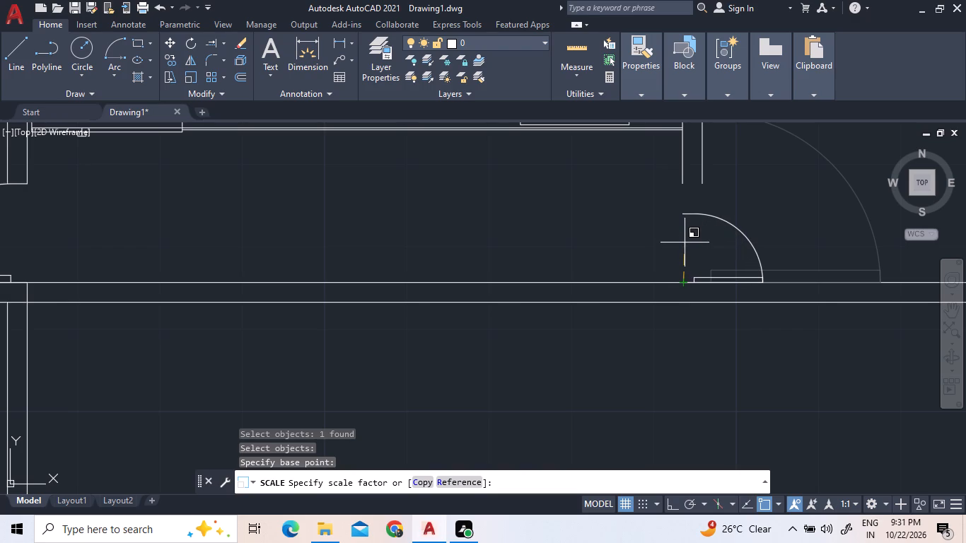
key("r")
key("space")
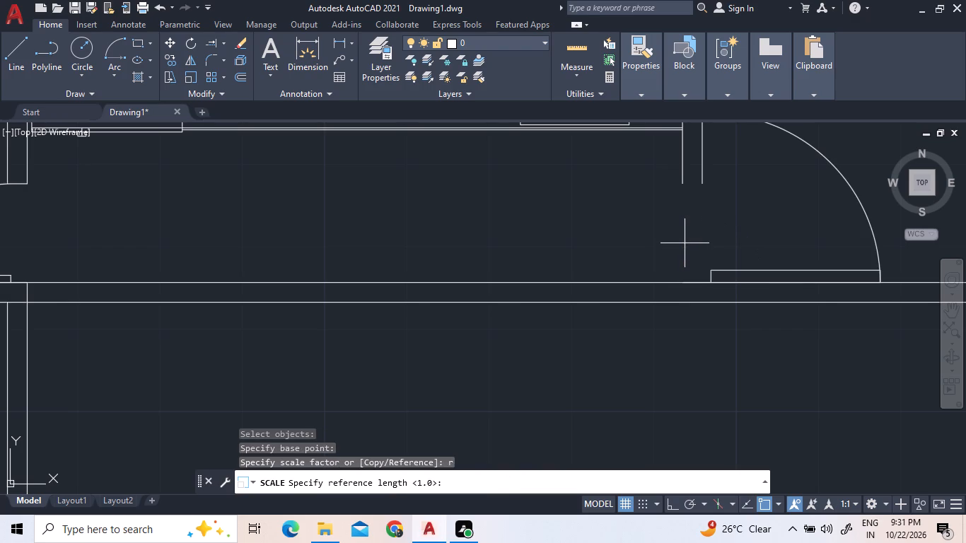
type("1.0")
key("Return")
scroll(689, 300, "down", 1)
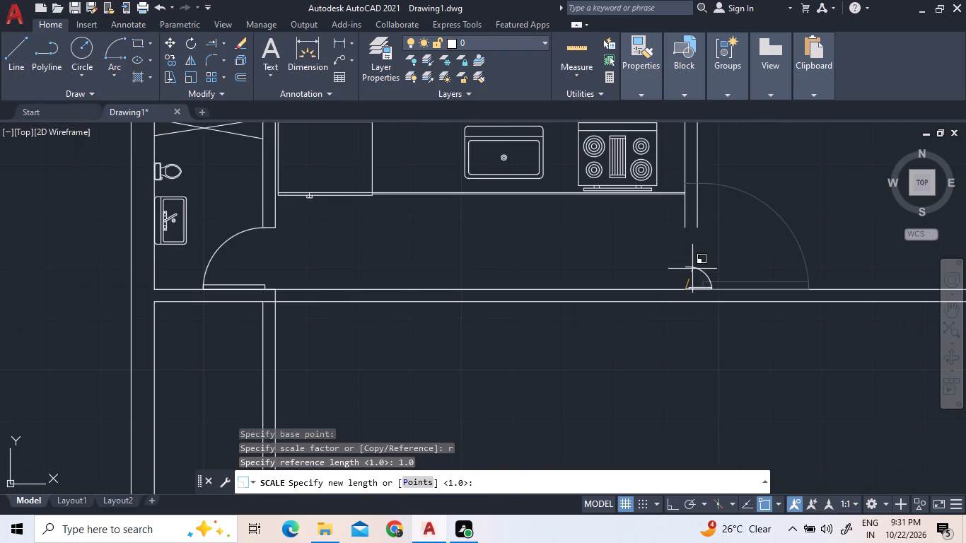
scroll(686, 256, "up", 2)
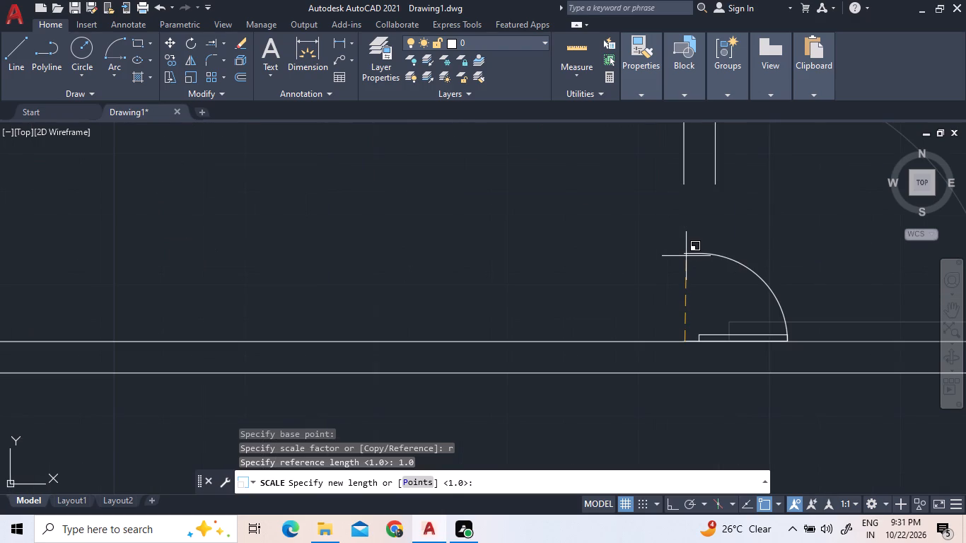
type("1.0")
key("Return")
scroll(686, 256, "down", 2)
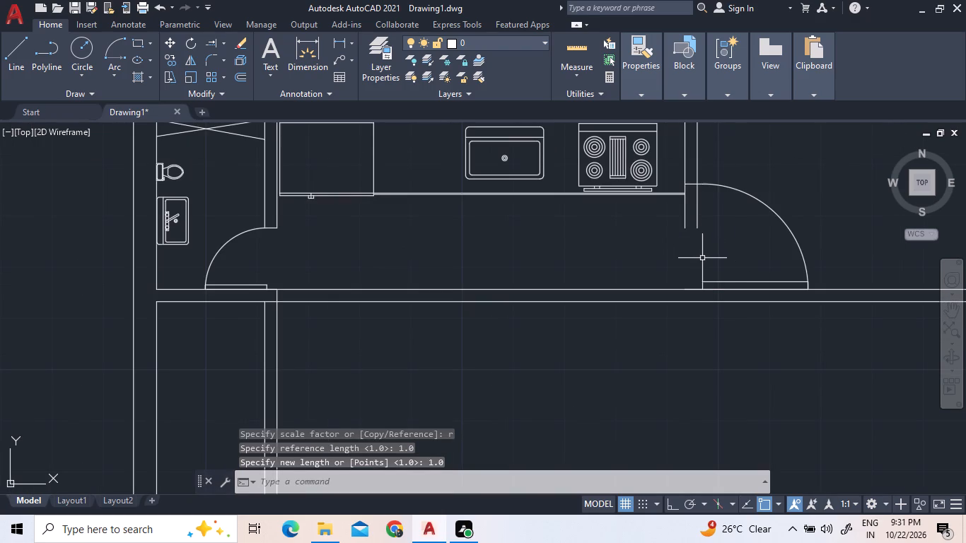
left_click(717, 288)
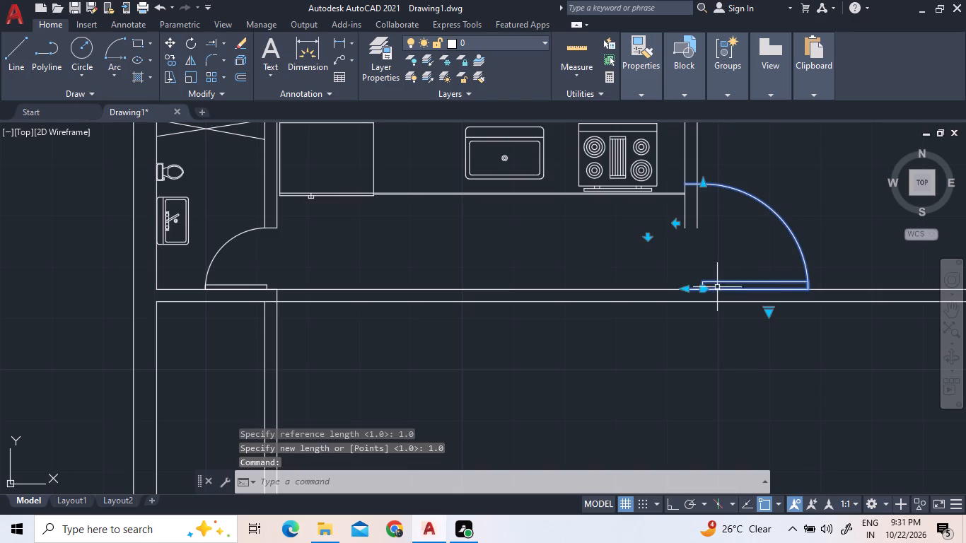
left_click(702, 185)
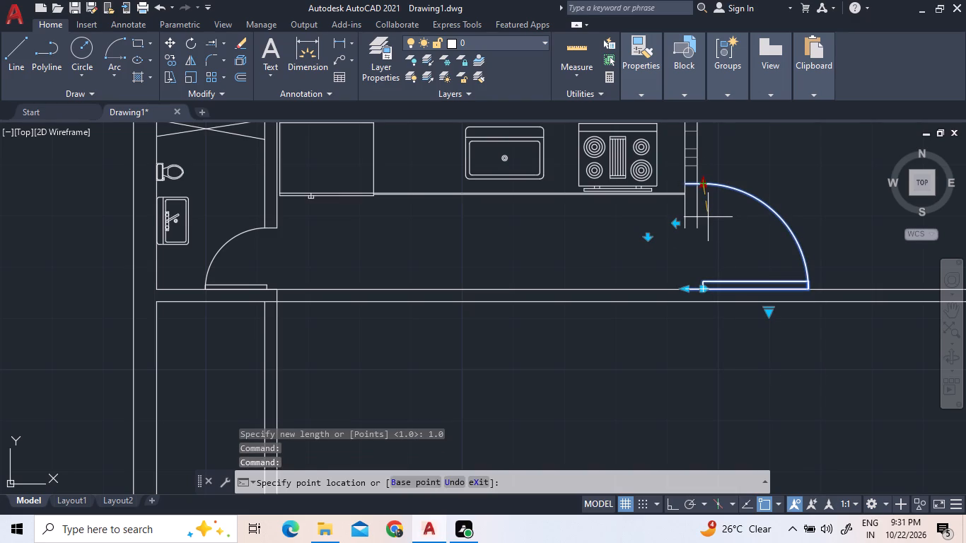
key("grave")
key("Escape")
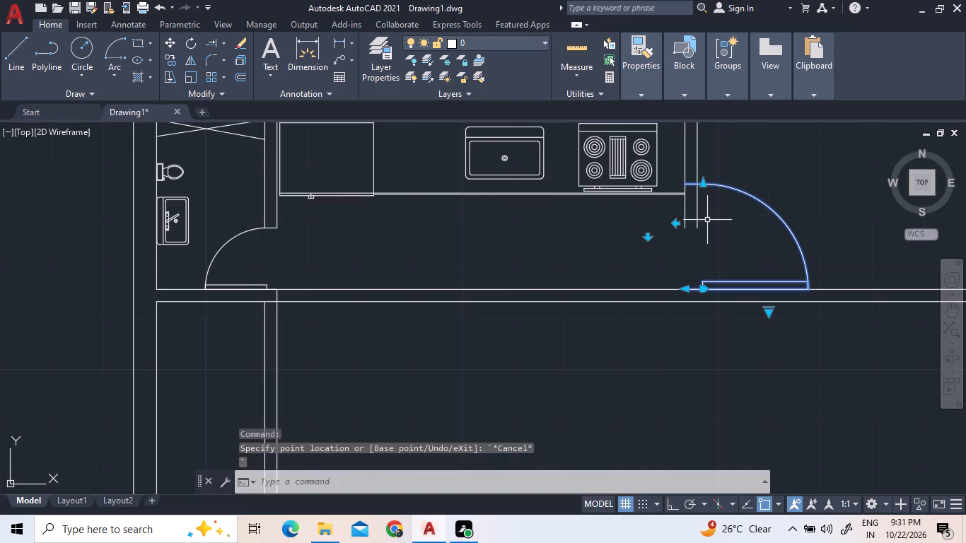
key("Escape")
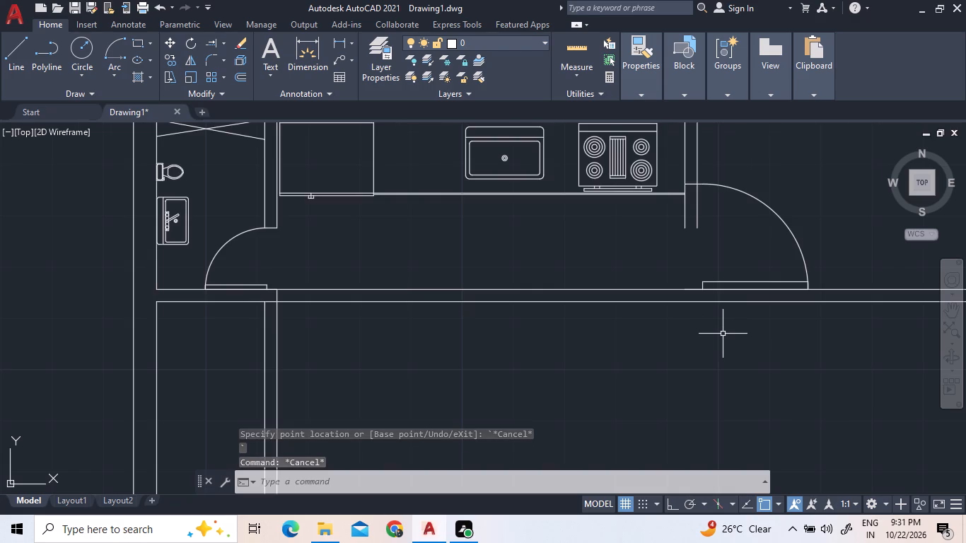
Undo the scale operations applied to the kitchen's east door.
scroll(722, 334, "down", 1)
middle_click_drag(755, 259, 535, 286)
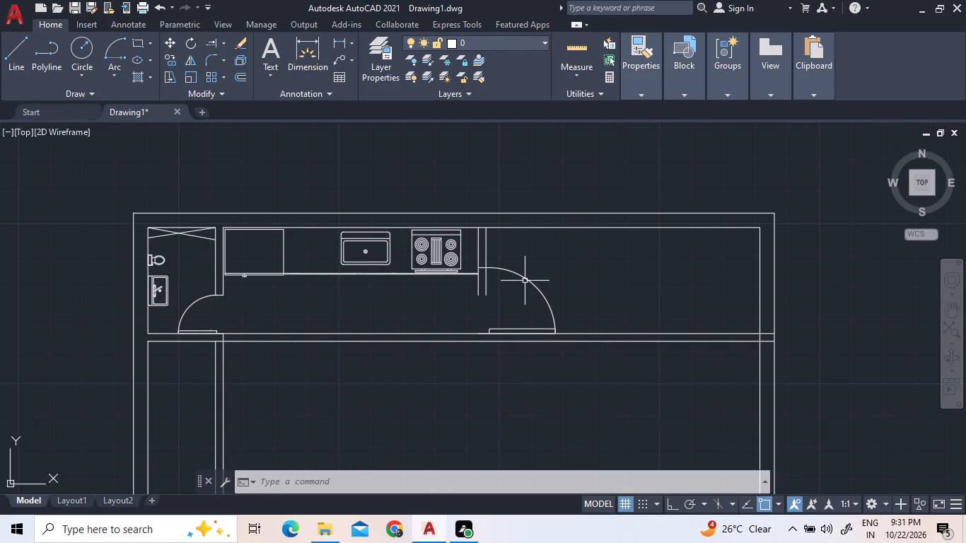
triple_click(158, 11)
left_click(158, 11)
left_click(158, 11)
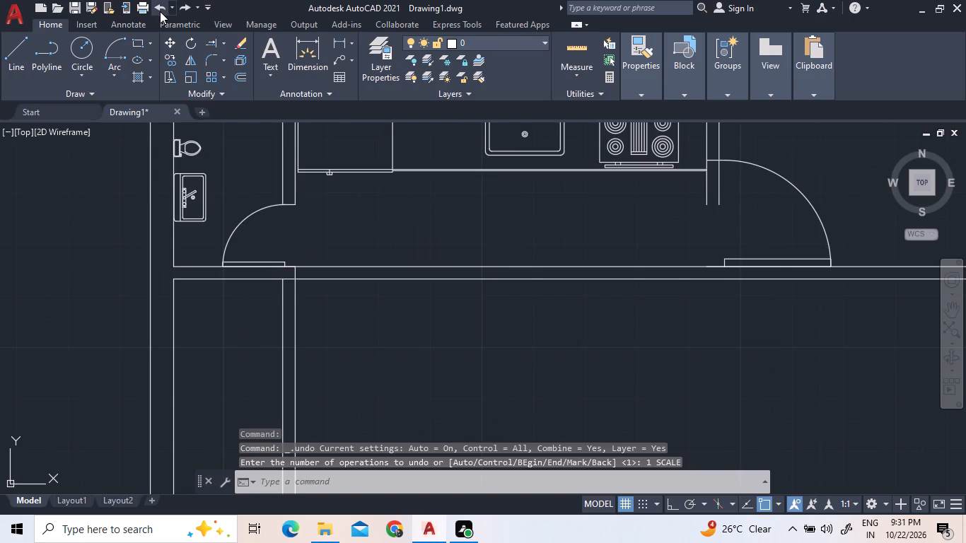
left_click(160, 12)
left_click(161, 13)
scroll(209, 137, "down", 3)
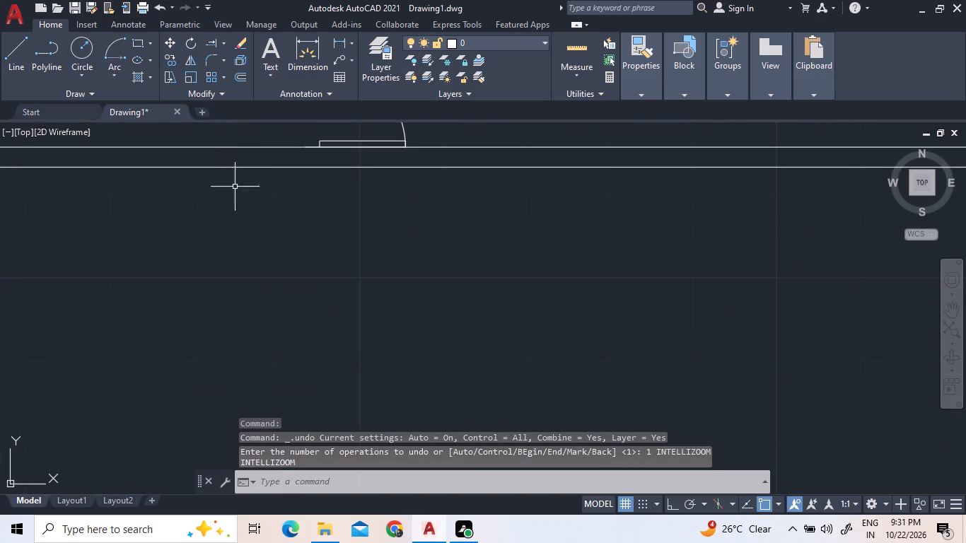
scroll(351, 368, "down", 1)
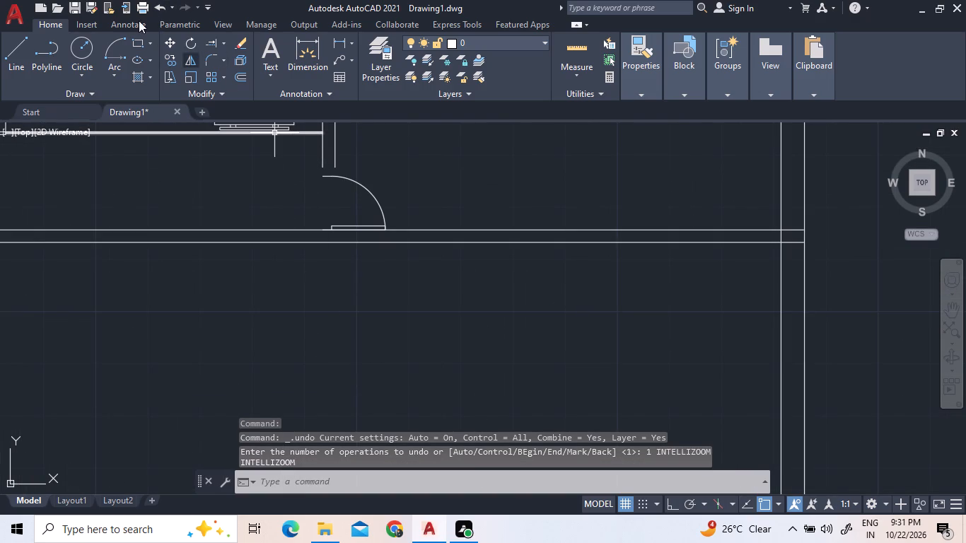
Undo the remaining scale operations on the kitchen's east door, back to the size that spans the partition opening.
left_click(156, 12)
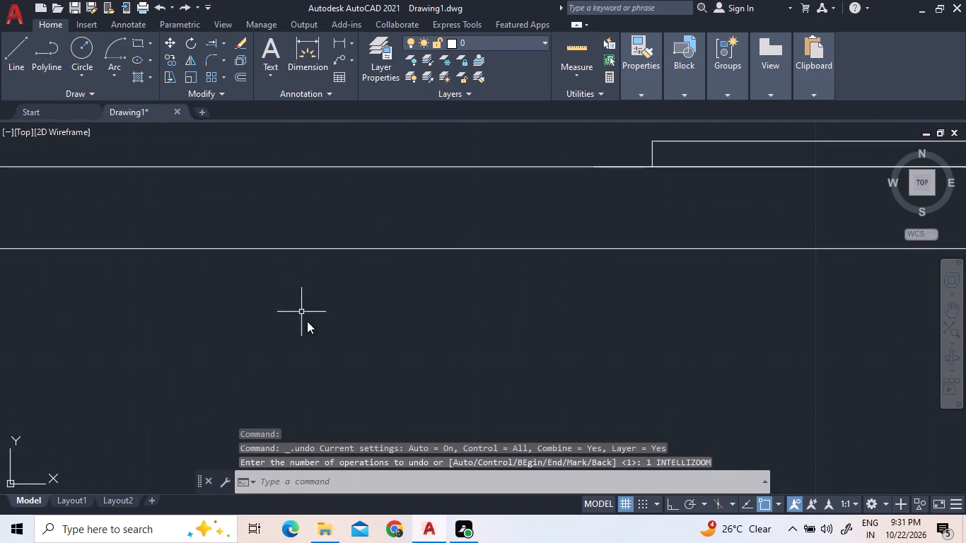
scroll(419, 542, "down", 2)
scroll(436, 375, "down", 3)
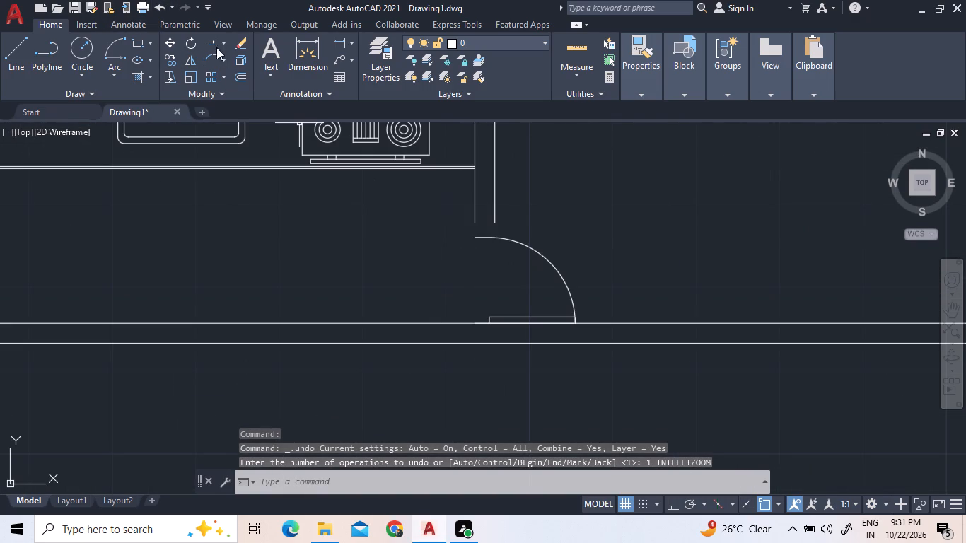
left_click(163, 9)
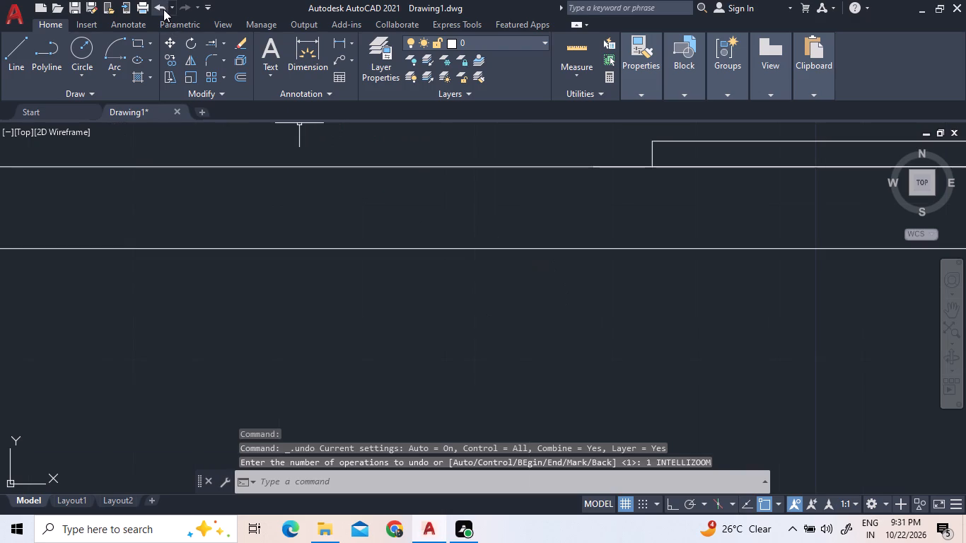
left_click(163, 9)
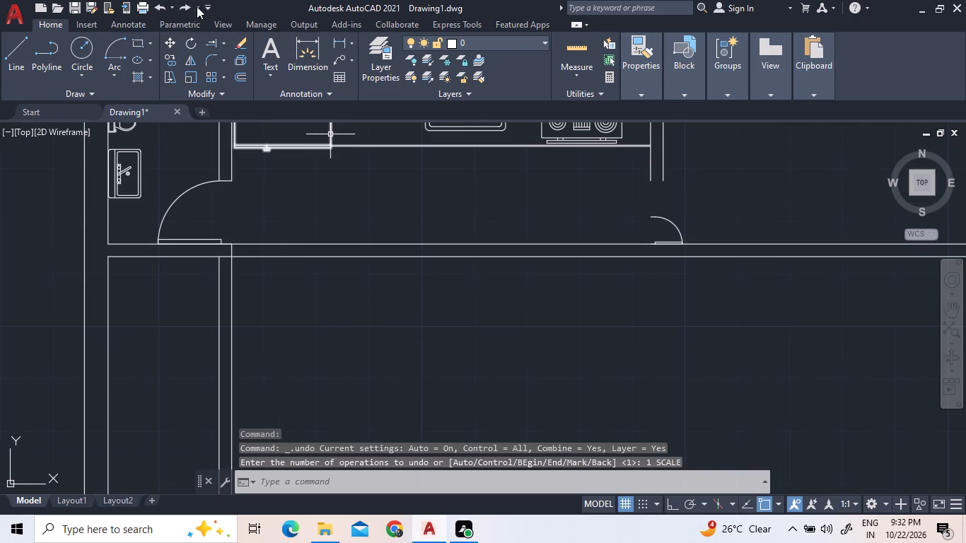
double_click(161, 6)
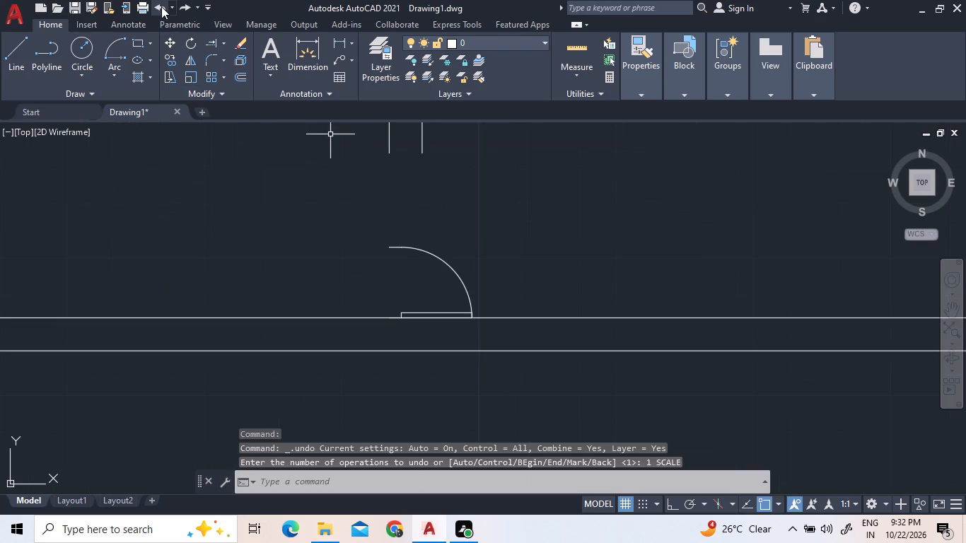
left_click(161, 6)
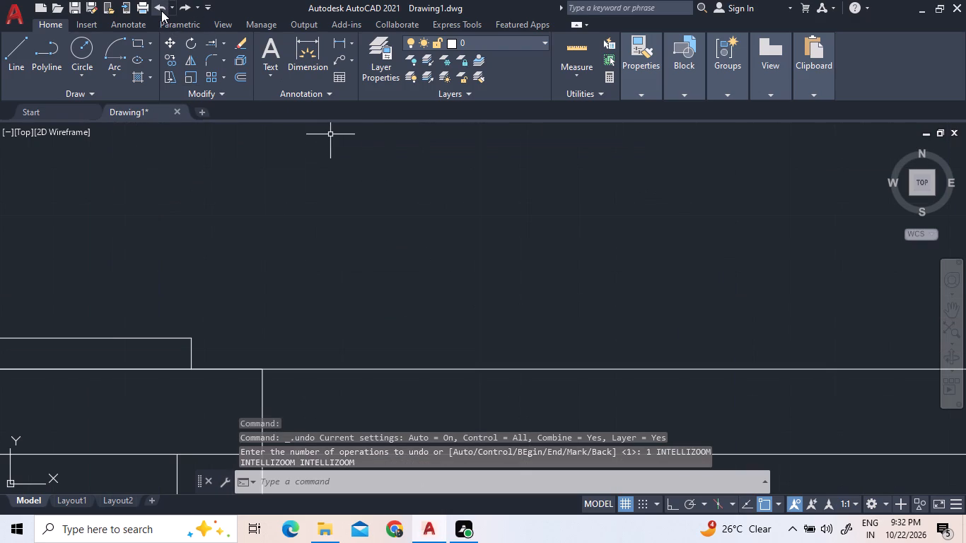
left_click(161, 9)
scroll(363, 358, "down", 1)
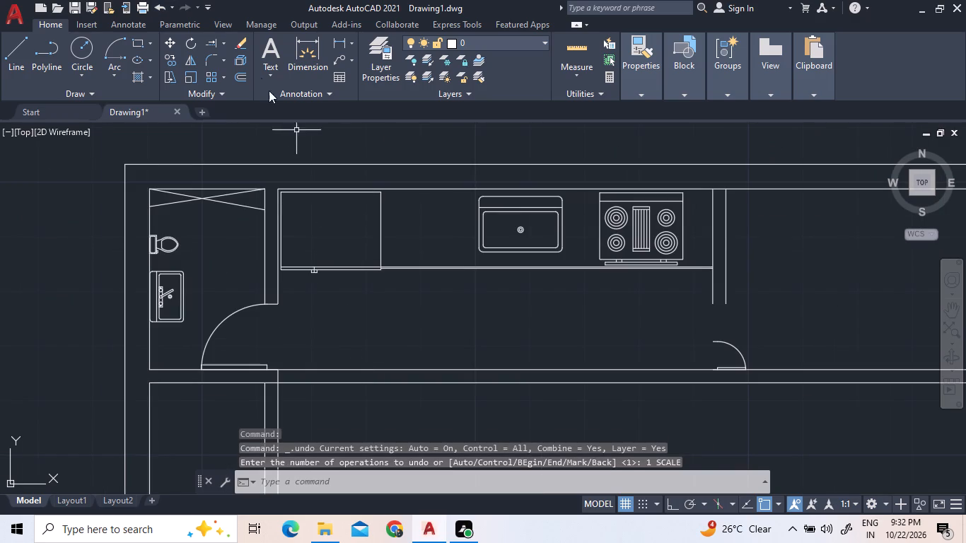
left_click(163, 6)
left_click(163, 6)
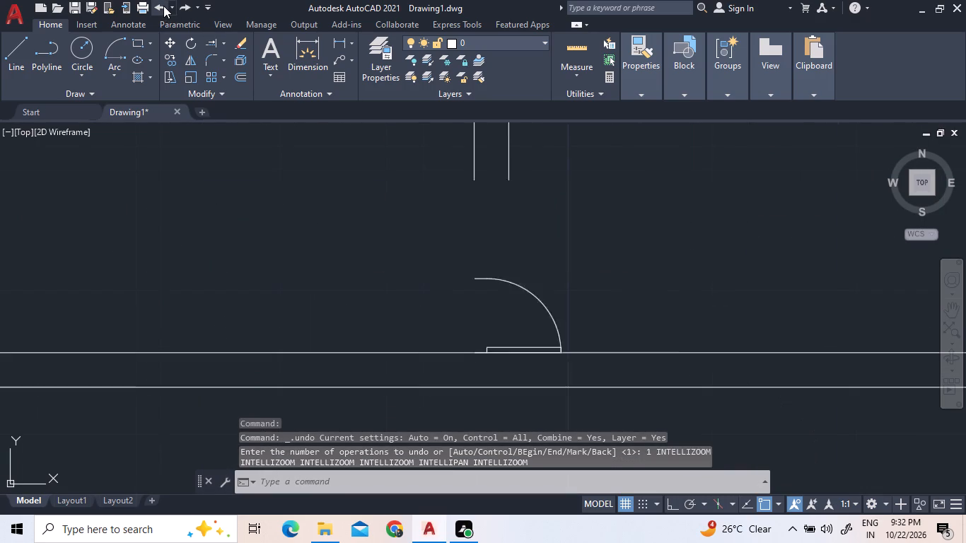
scroll(358, 319, "down", 3)
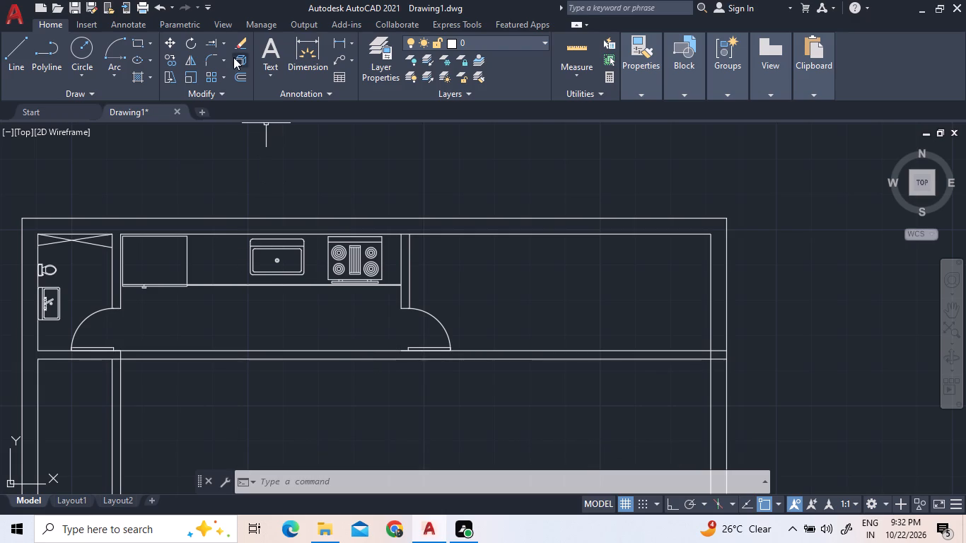
Offset the east face line of the kitchen's east partition by 2.50 toward the east.
left_click(243, 73)
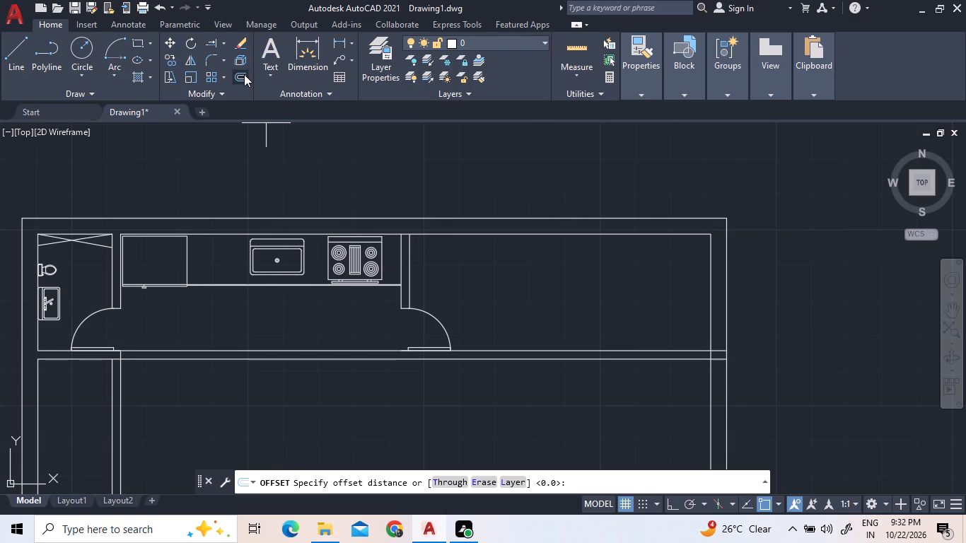
type("2.50")
key("Return")
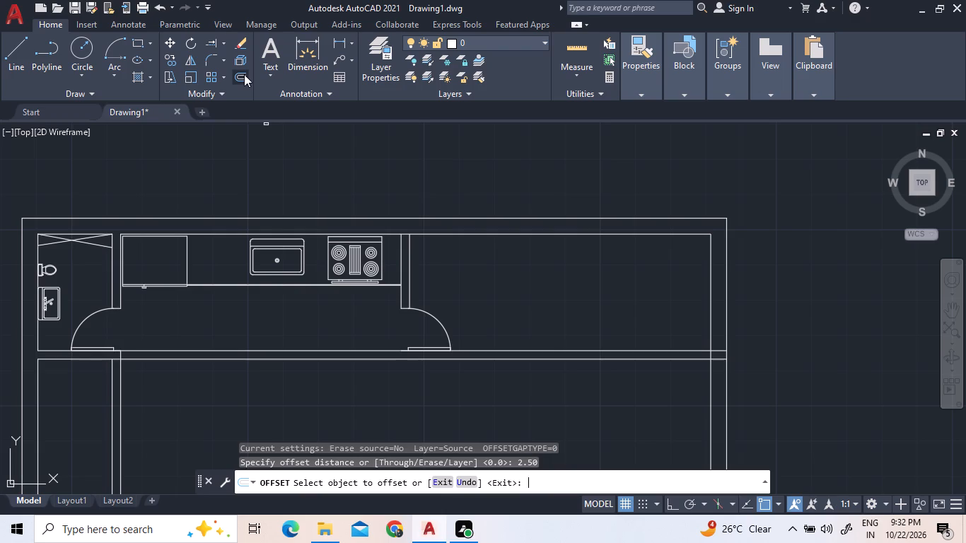
left_click(412, 247)
left_click(465, 251)
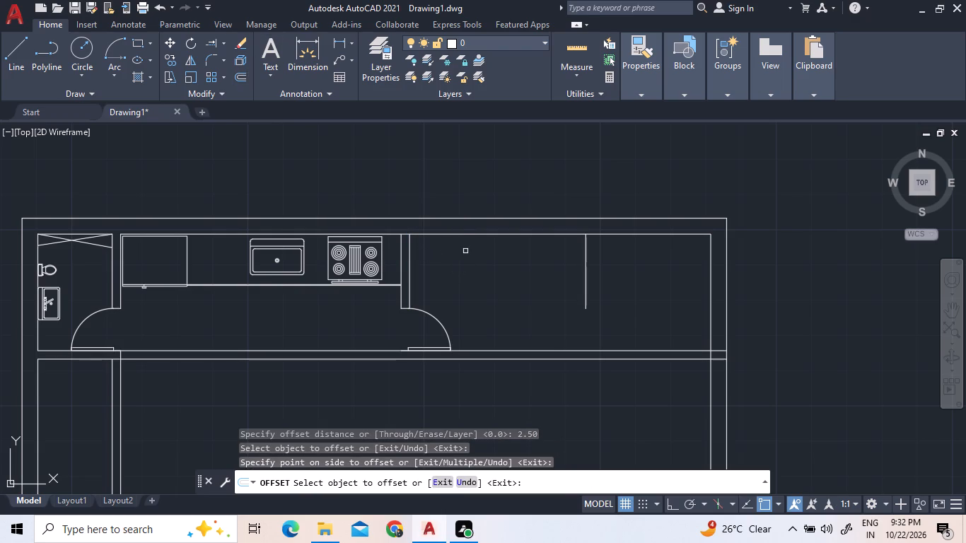
Offset the new partition line by 0.12 toward the west to form the second face of the wall.
left_click(245, 78)
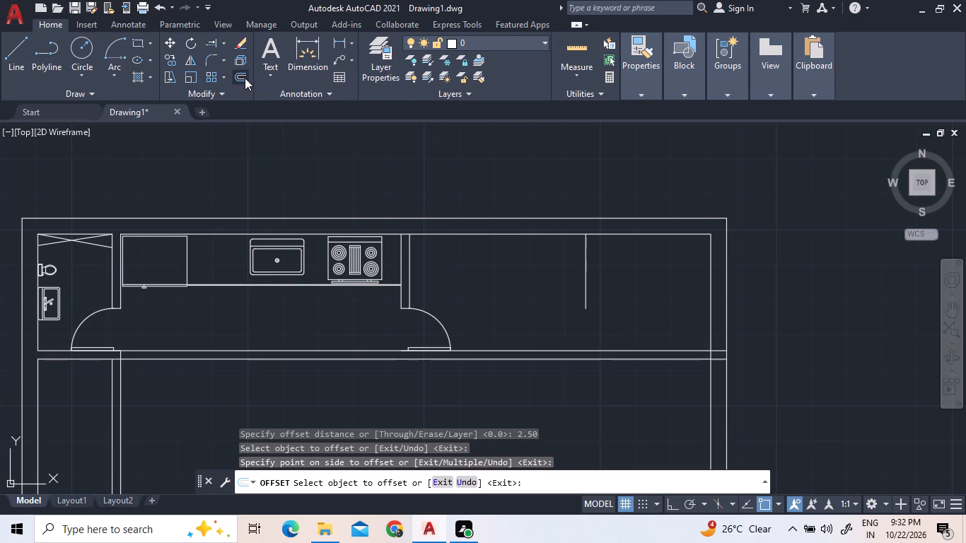
type("0.12")
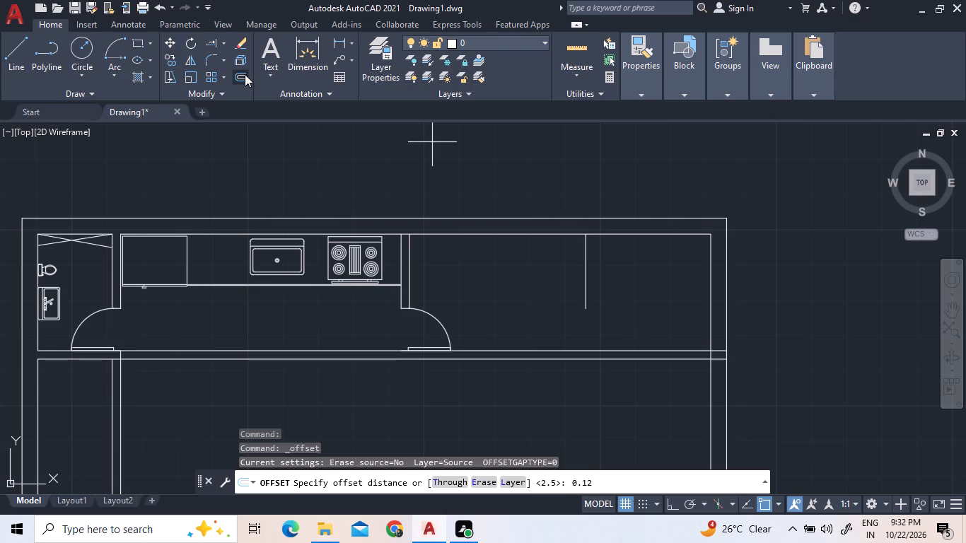
key("Return")
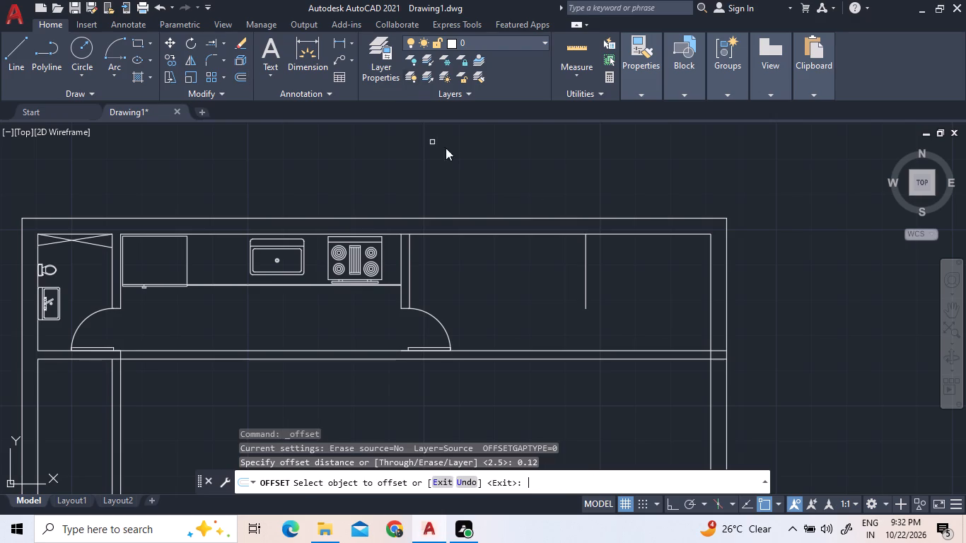
left_click(586, 261)
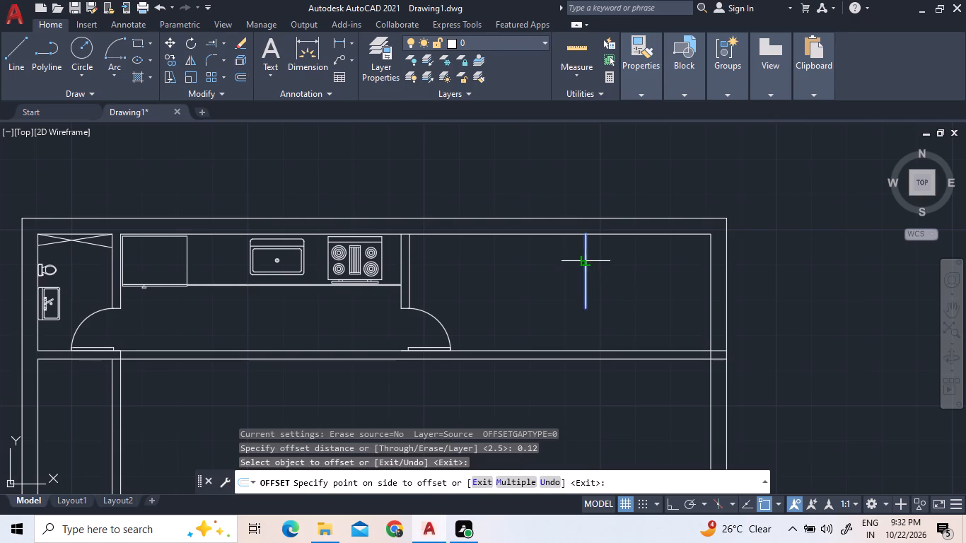
left_click(571, 257)
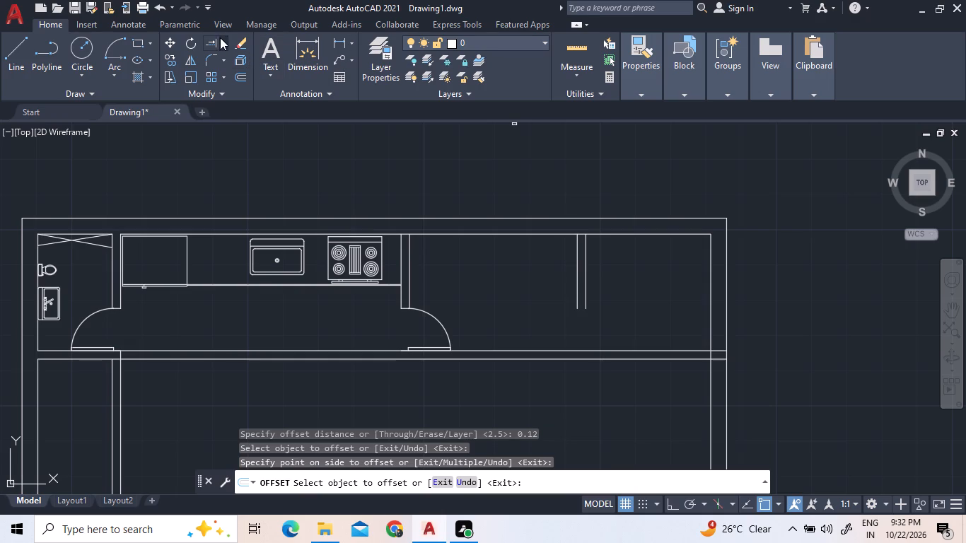
Extend both new partition lines south to the horizontal wall, and the east line through to the far wall faces at both ends.
left_click(215, 42)
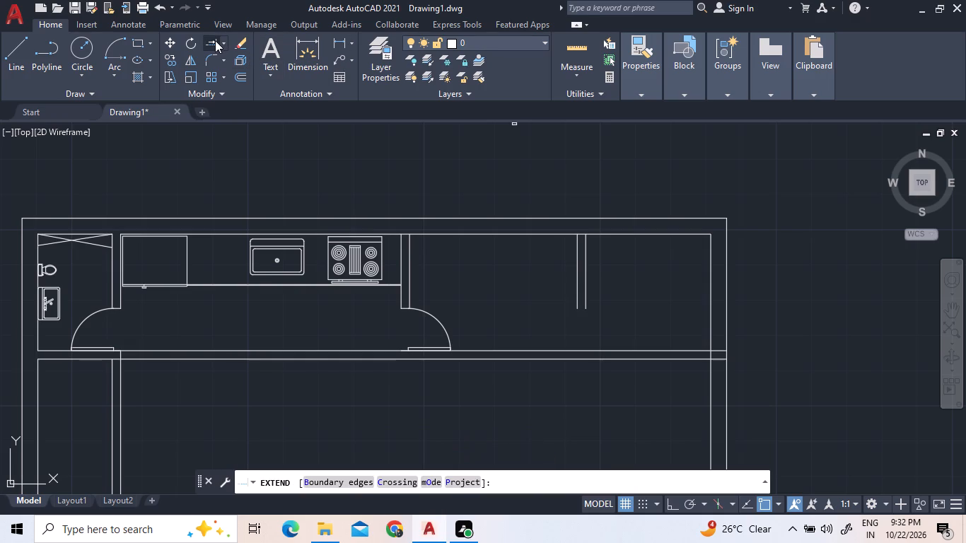
left_click(605, 295)
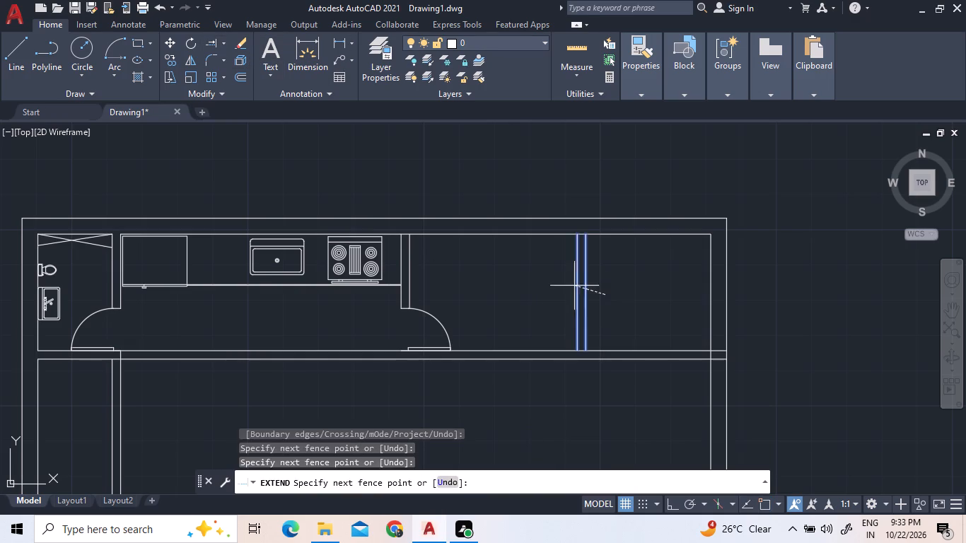
left_click(553, 283)
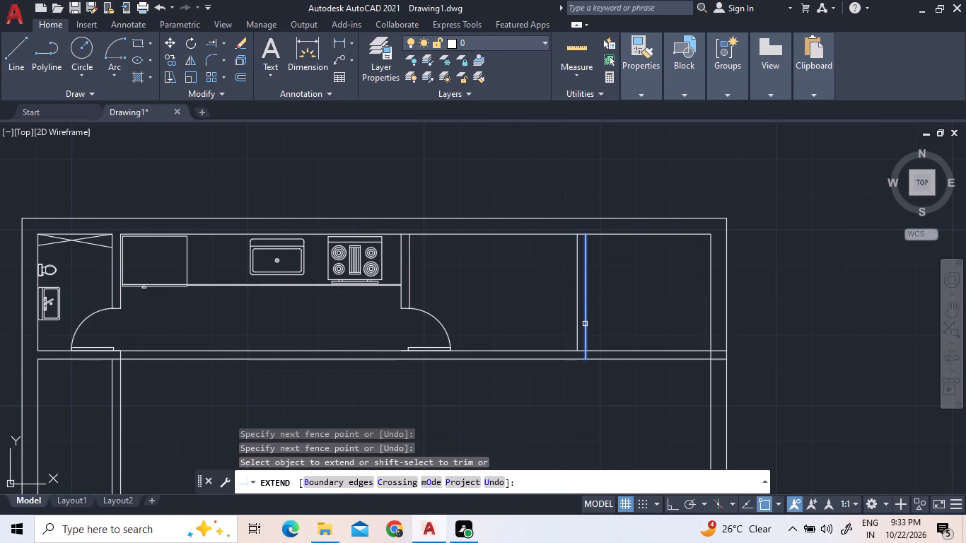
left_click(586, 324)
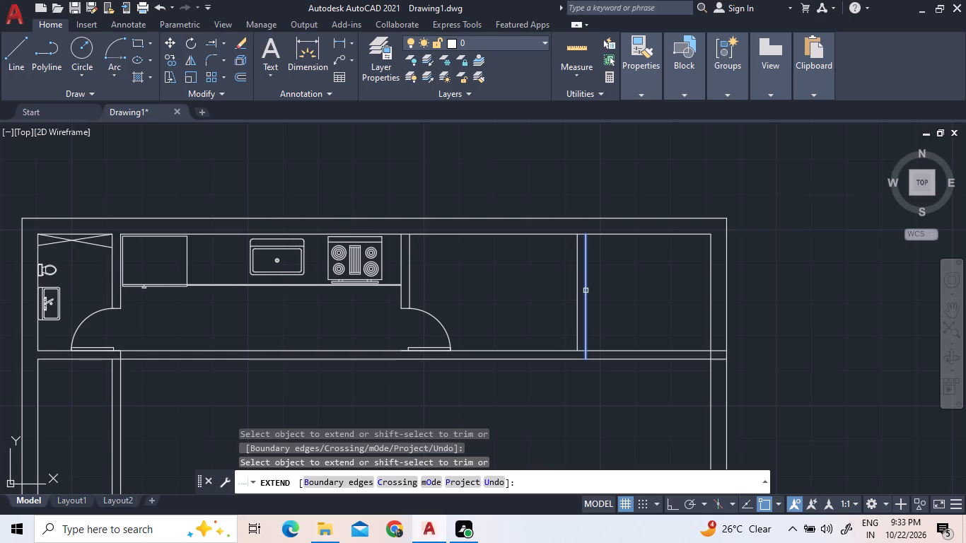
left_click(586, 260)
right_click(598, 276)
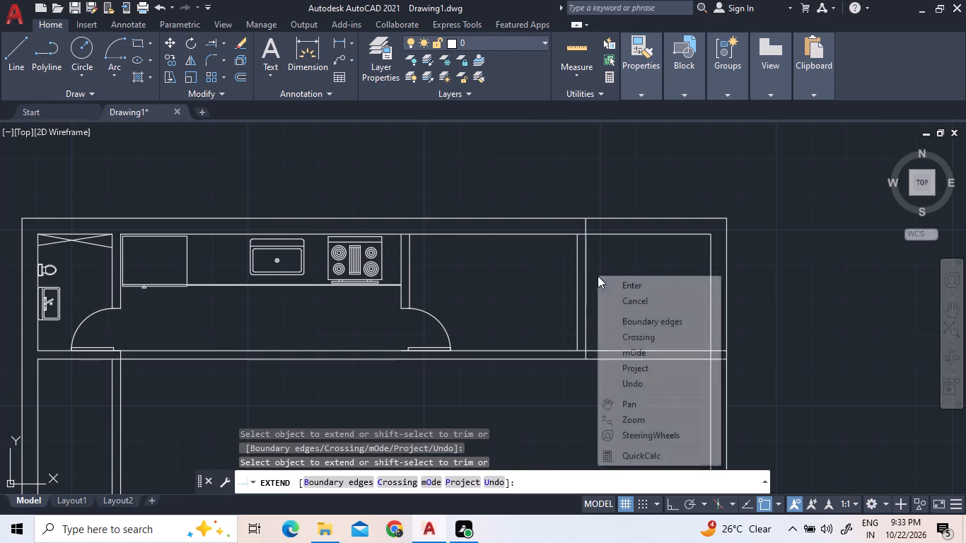
left_click(624, 296)
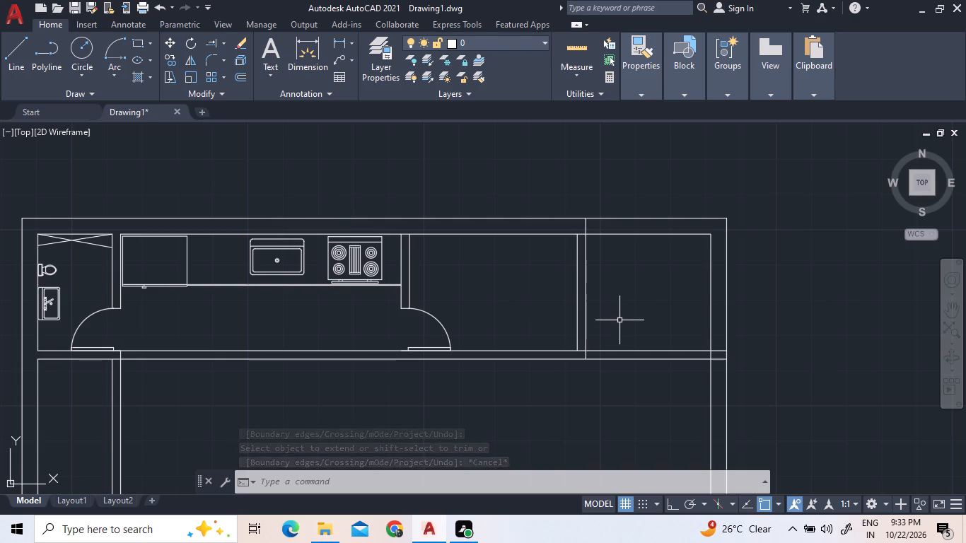
Draw a short horizontal line across the new partition between its two faces, near its north end.
scroll(619, 320, "down", 1)
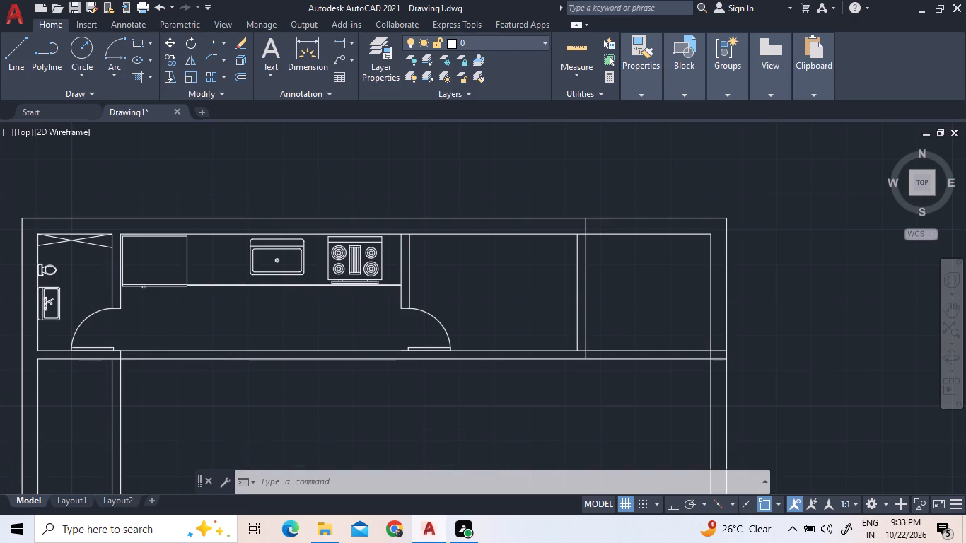
scroll(614, 308, "up", 2)
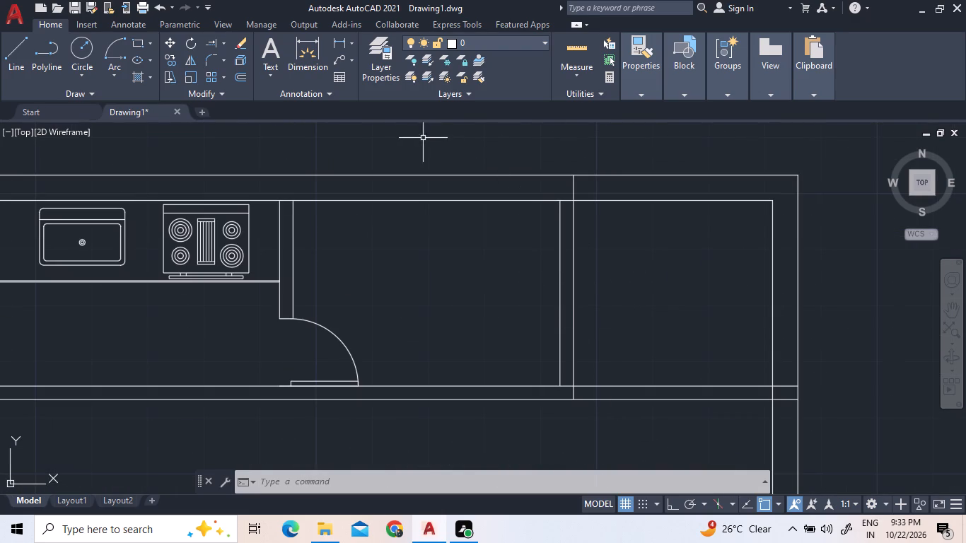
left_click(216, 42)
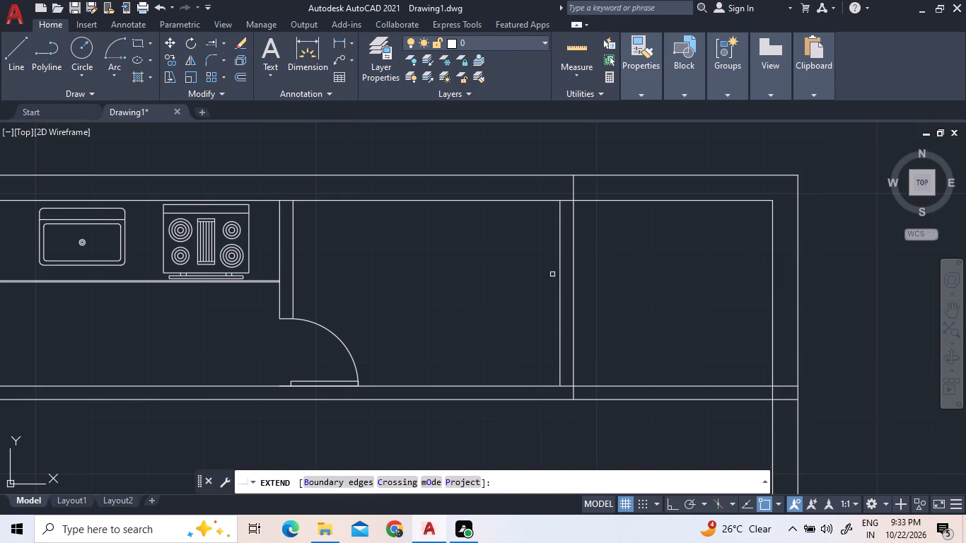
left_click(23, 52)
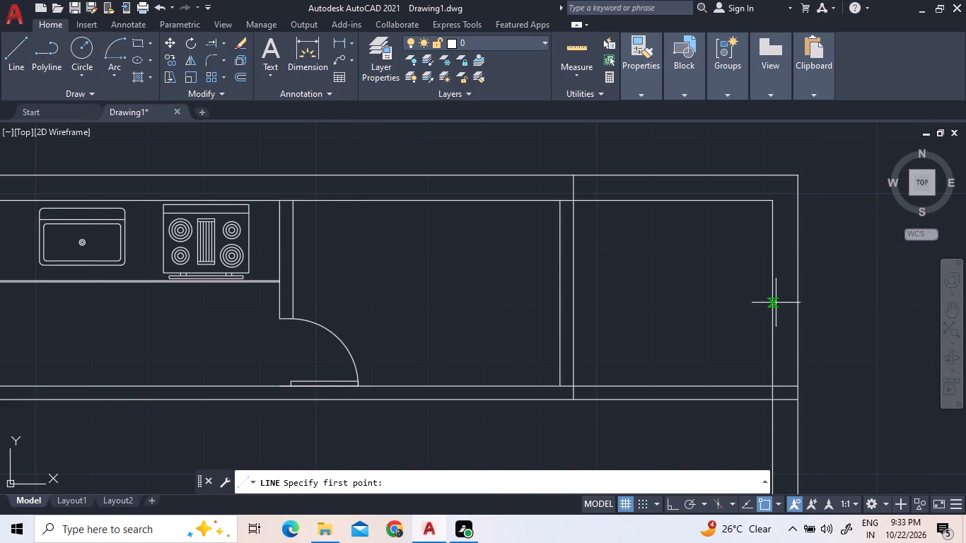
scroll(559, 214, "up", 2)
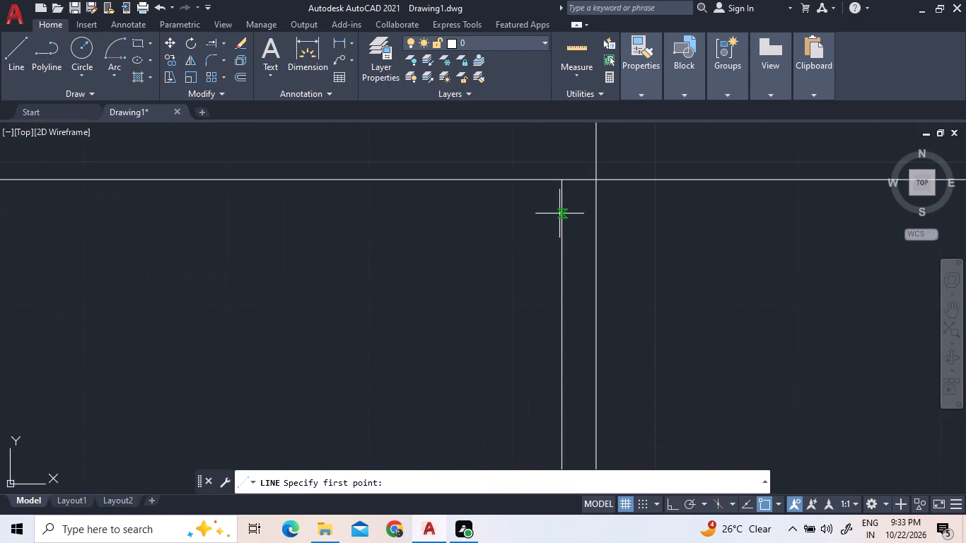
left_click(561, 252)
left_click(593, 249)
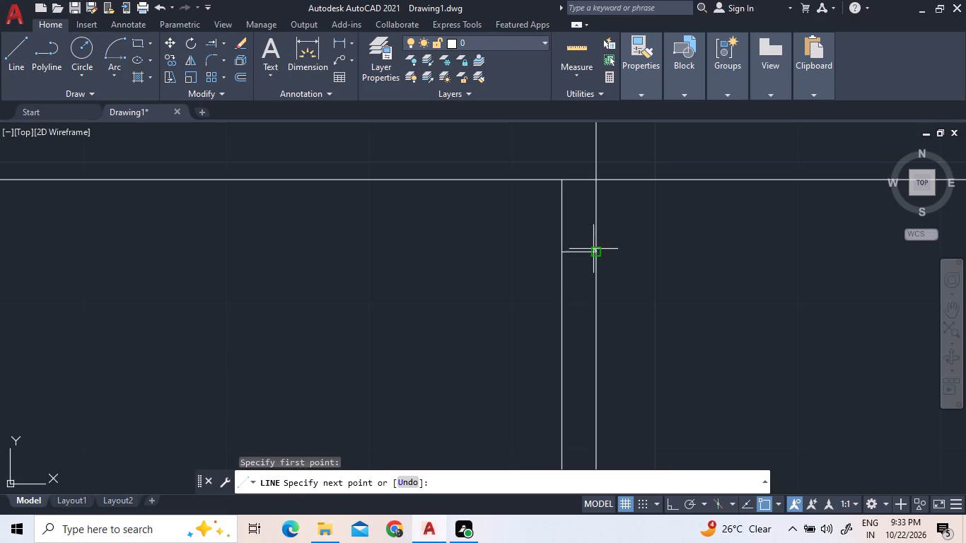
Draw a second short horizontal line, with Ortho on, across the new partition between its two faces near its south end.
left_click(14, 53)
scroll(264, 252, "down", 4)
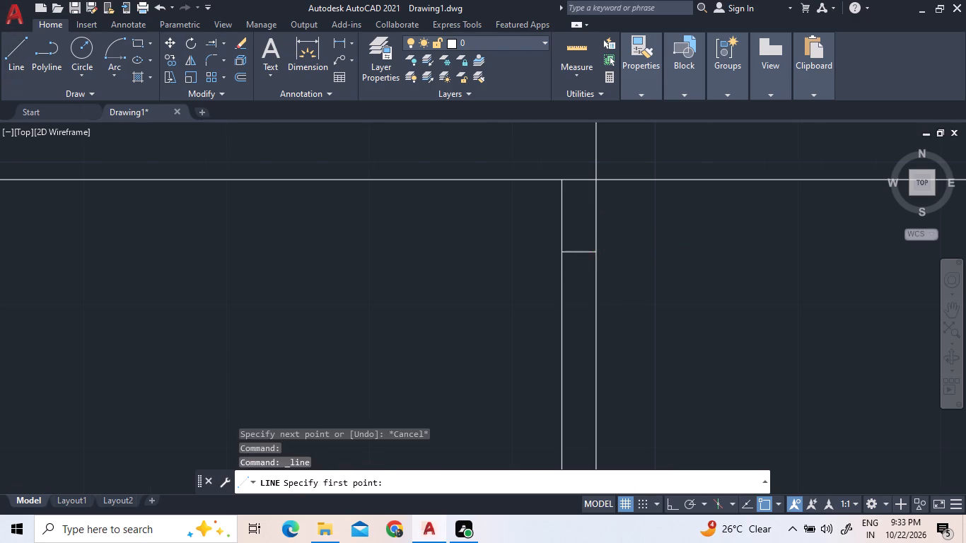
scroll(286, 294, "down", 1)
scroll(390, 359, "down", 1)
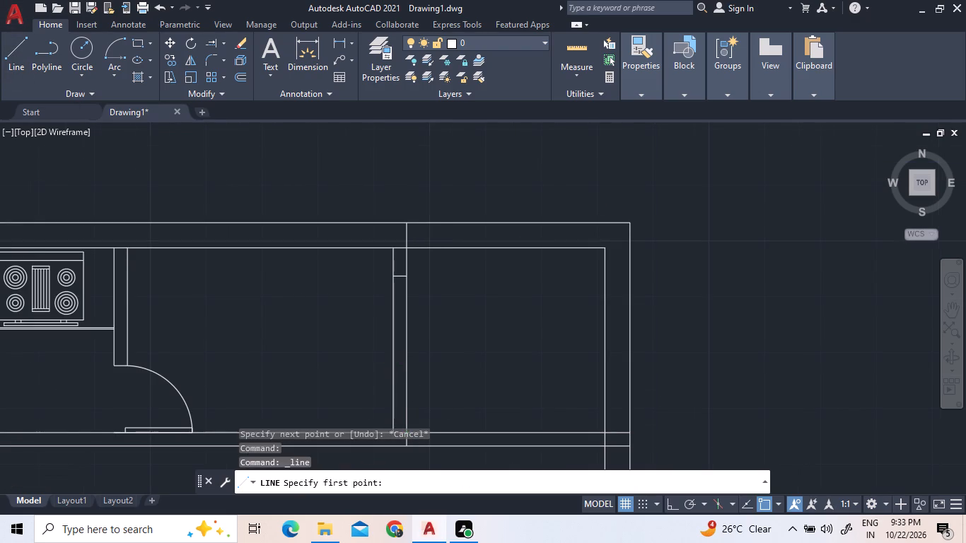
scroll(394, 407, "up", 2)
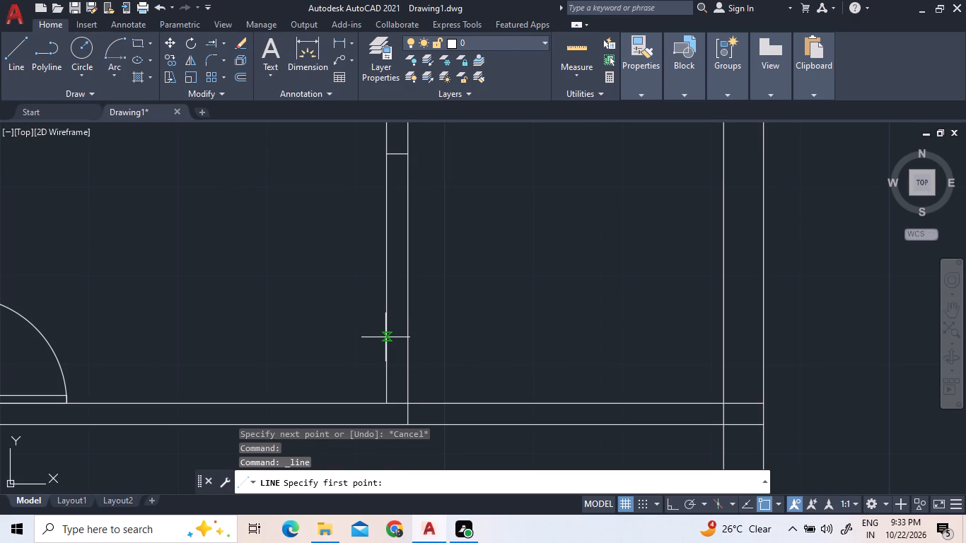
scroll(385, 337, "up", 2)
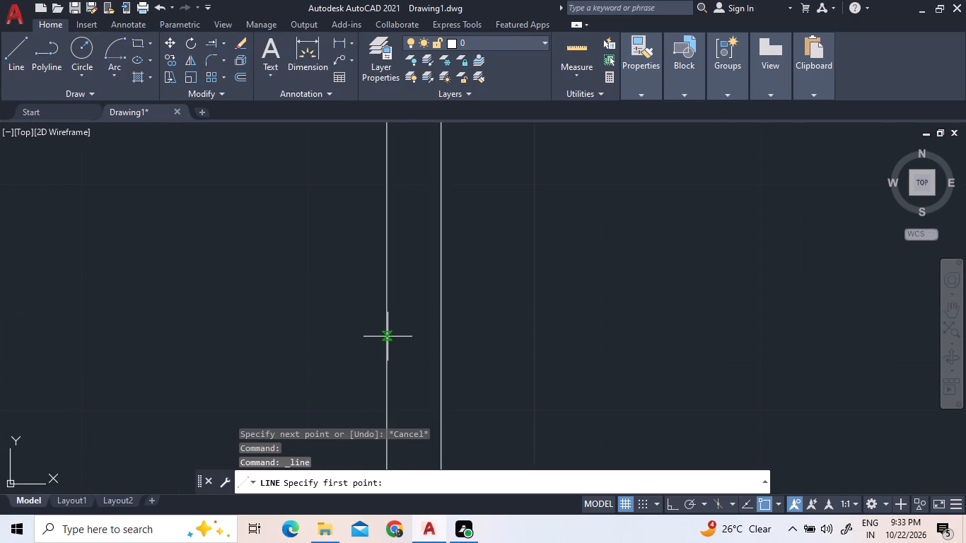
scroll(388, 337, "up", 3)
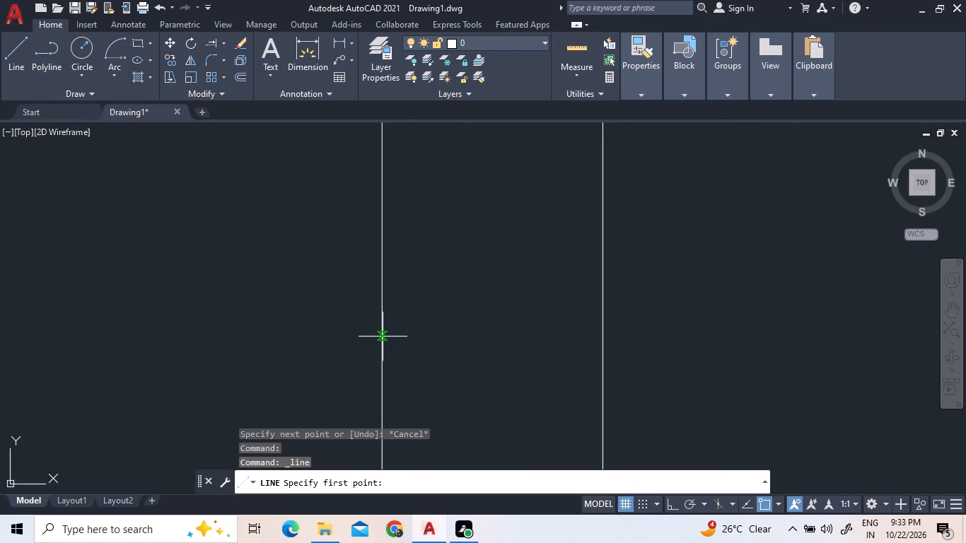
left_click(382, 335)
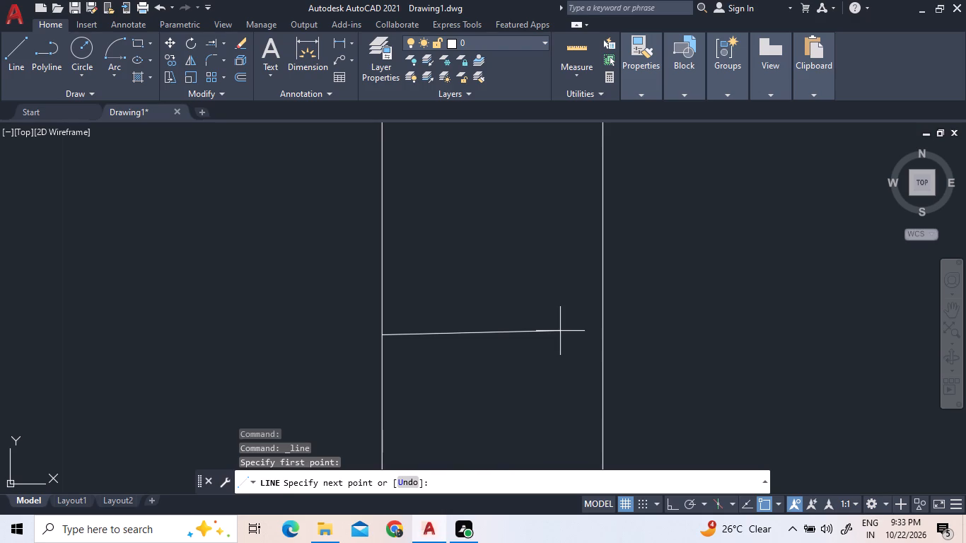
key("F8")
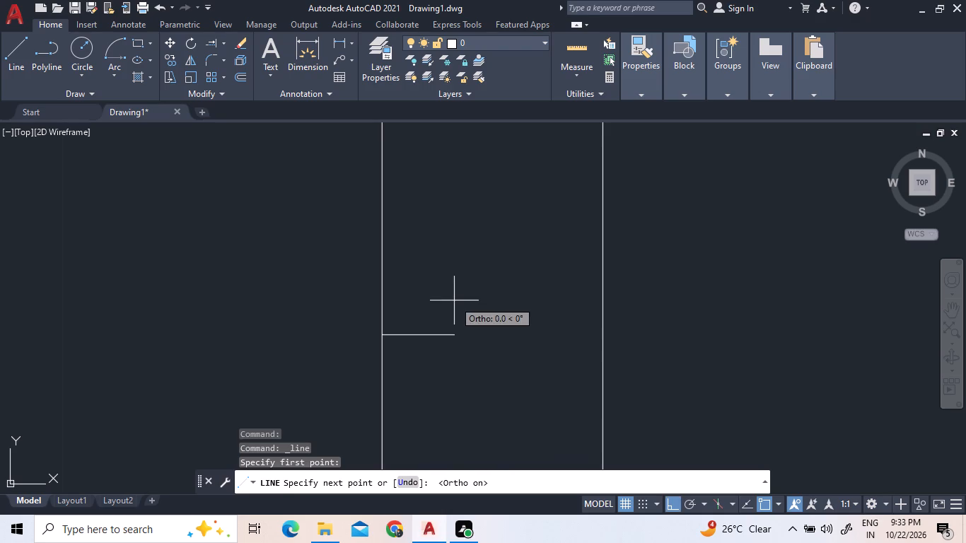
left_click(605, 337)
right_click(615, 334)
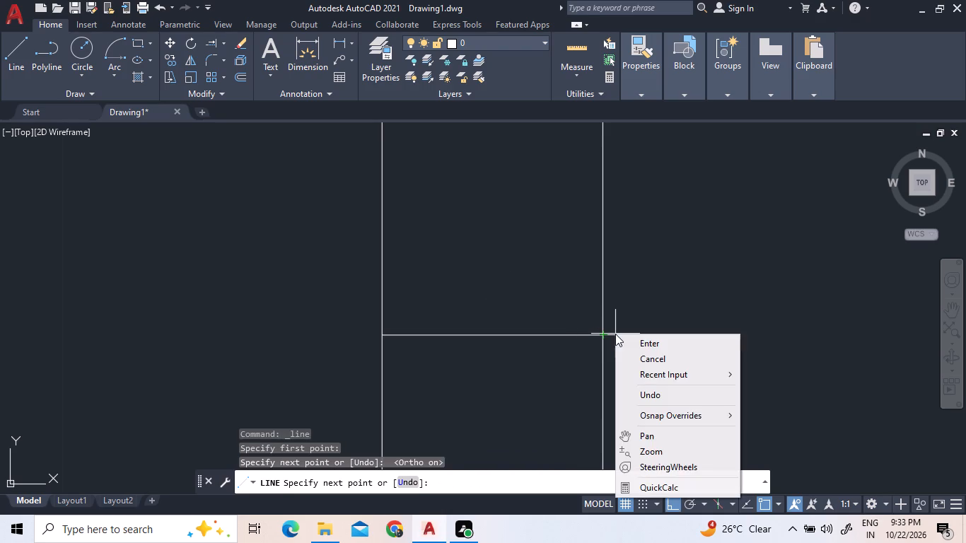
left_click(624, 341)
Draw a vertical centre line inside the new partition, from the midpoint of the north cross line to the midpoint of the south one.
scroll(623, 366, "down", 4)
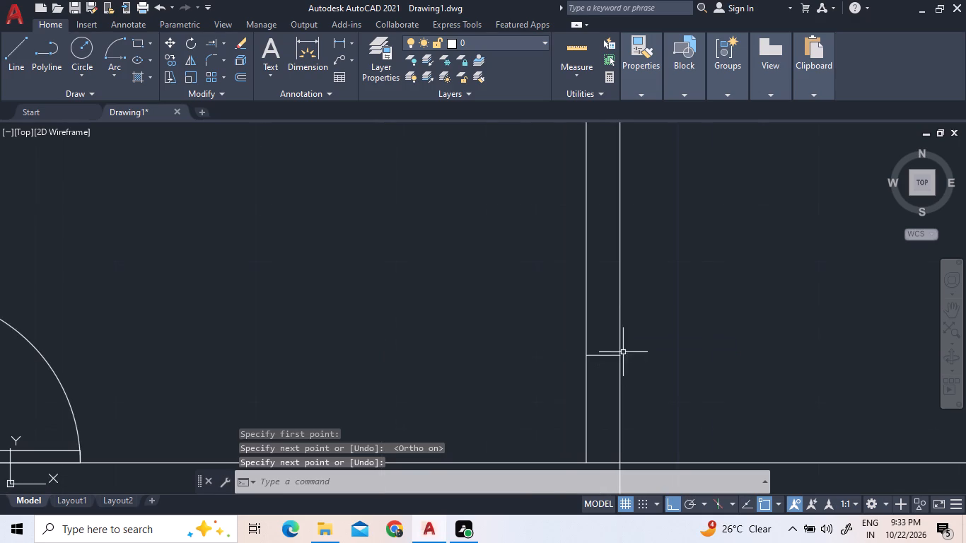
middle_click_drag(638, 304, 511, 345)
scroll(508, 344, "down", 1)
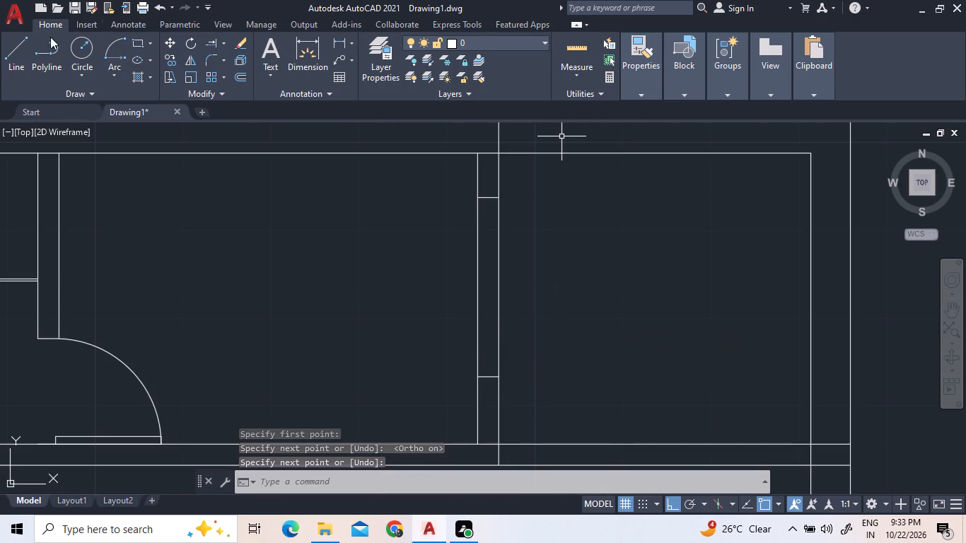
left_click(26, 59)
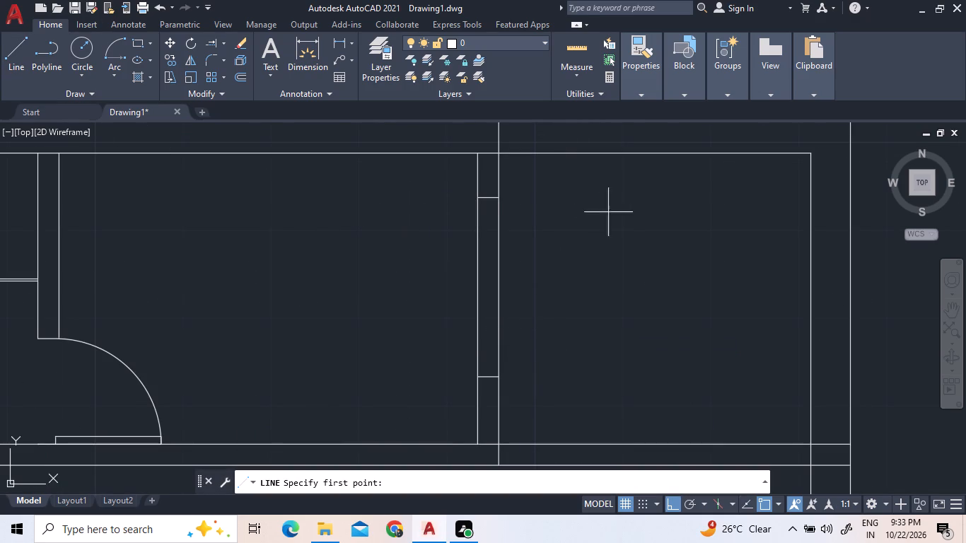
left_click(488, 198)
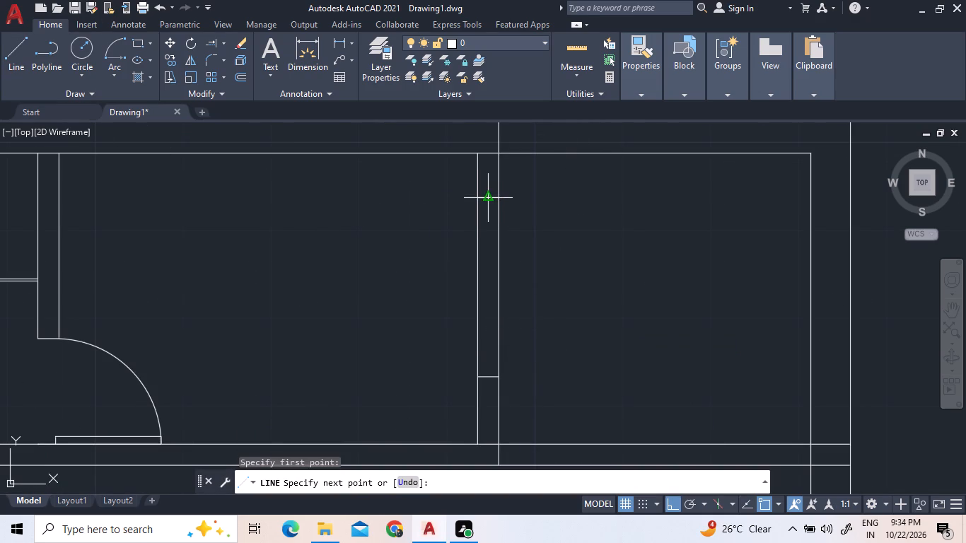
scroll(485, 381, "up", 1)
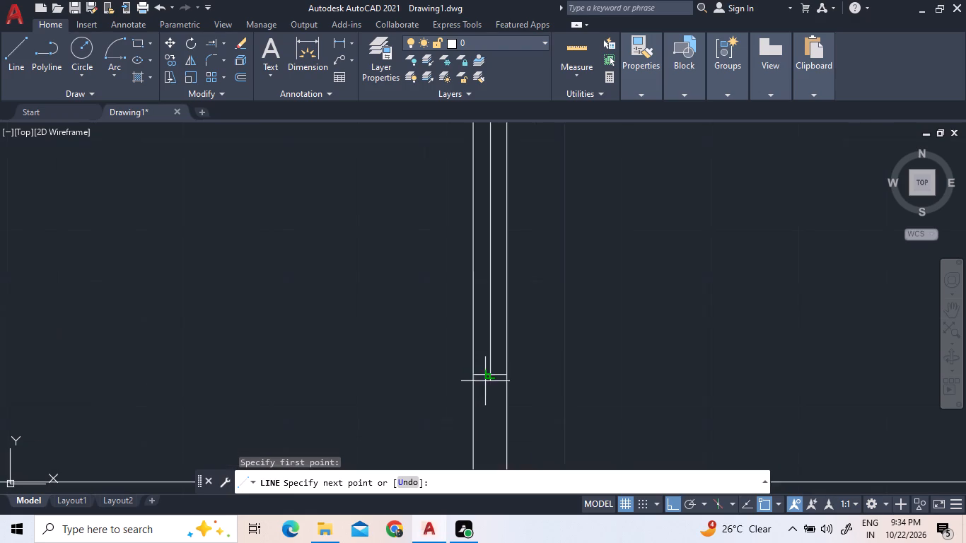
scroll(485, 381, "up", 2)
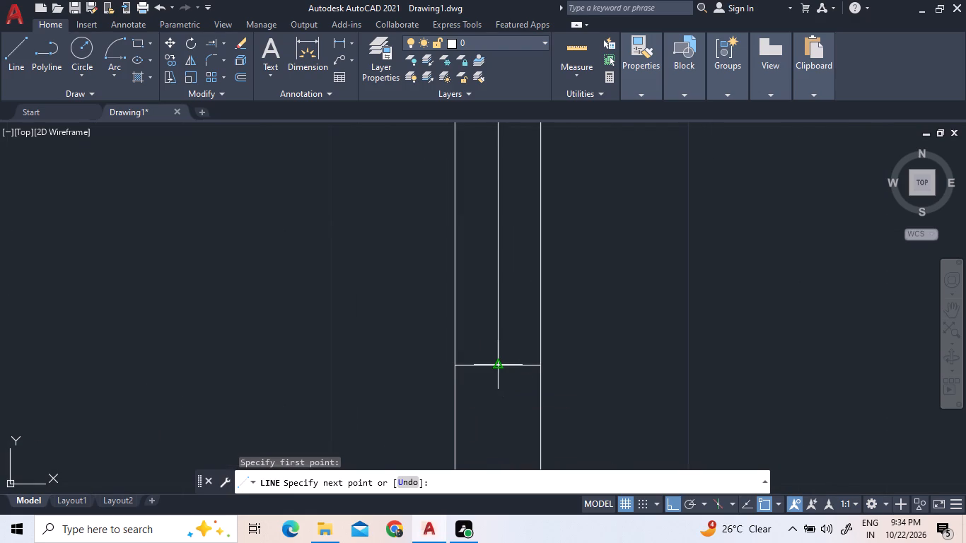
left_click(498, 363)
scroll(506, 389, "down", 3)
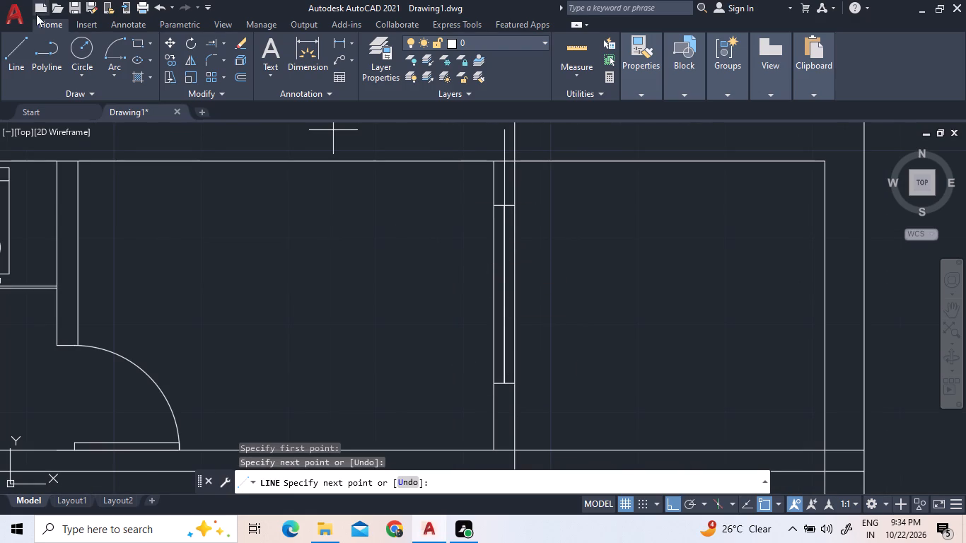
Draw a line from the centre line's north end a short way west along the cross line, continuing straight south to the other cross line.
left_click(25, 59)
scroll(525, 214, "up", 2)
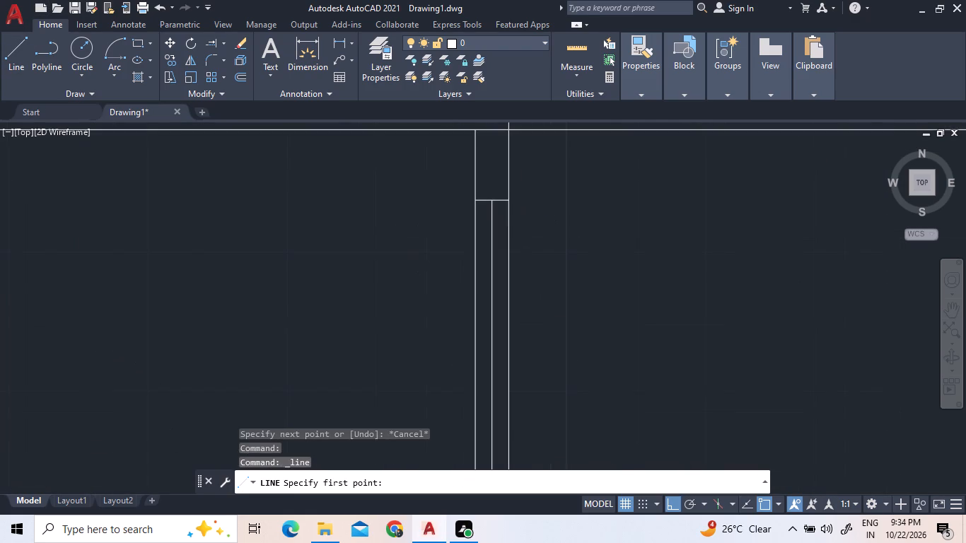
scroll(477, 200, "up", 2)
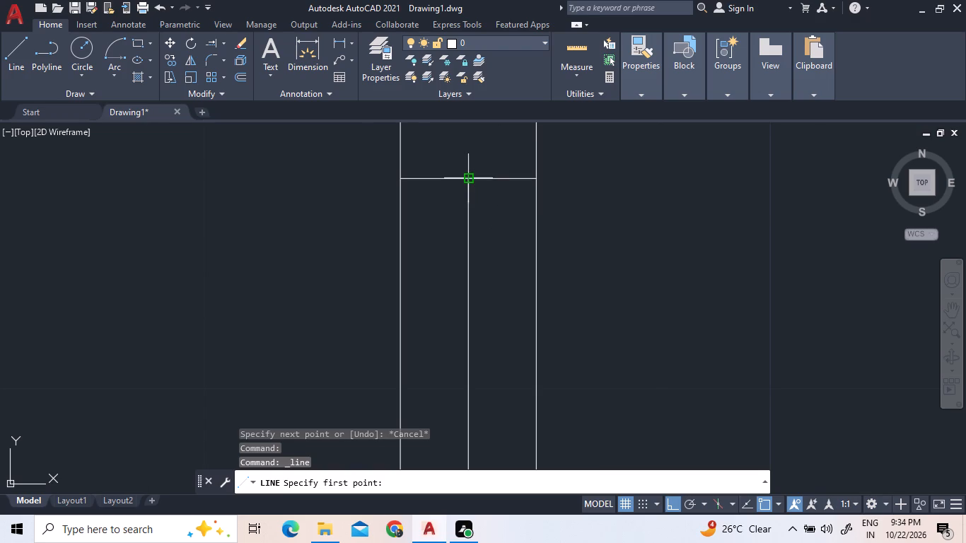
scroll(468, 181, "up", 4)
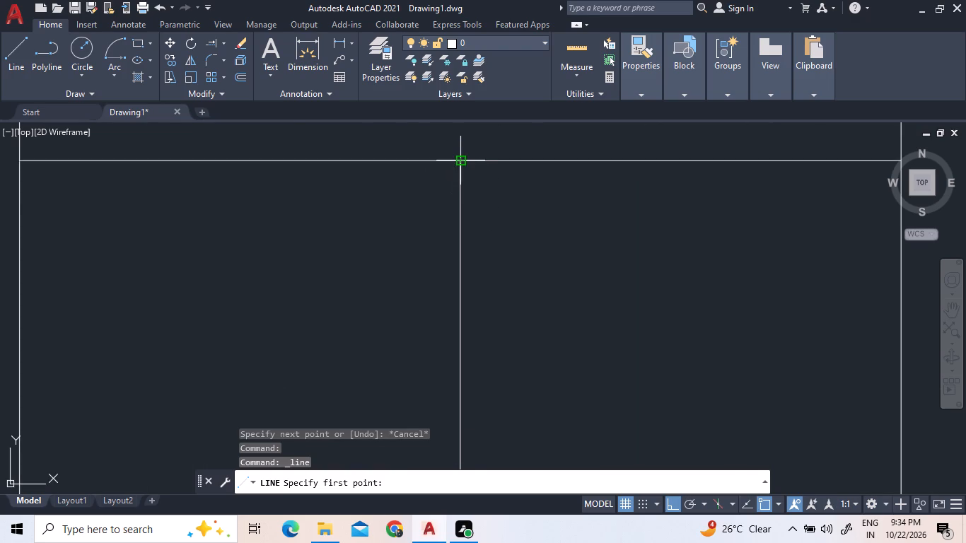
left_click(460, 162)
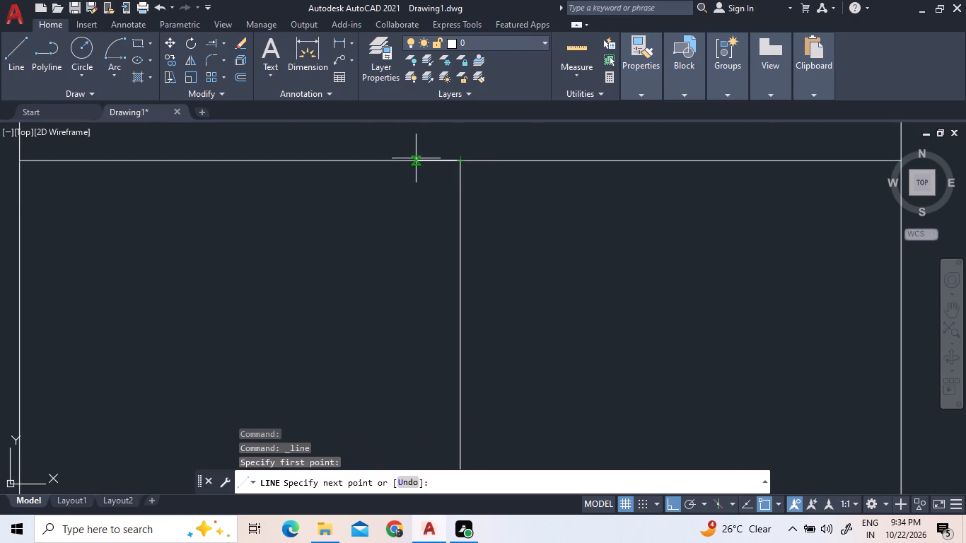
left_click(416, 158)
scroll(433, 279, "down", 6)
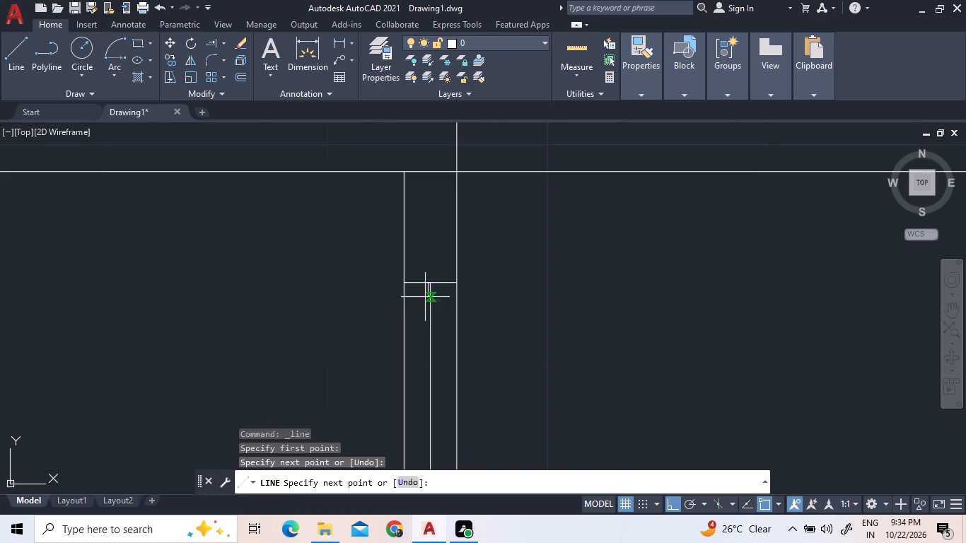
scroll(417, 331, "down", 2)
scroll(418, 389, "down", 2)
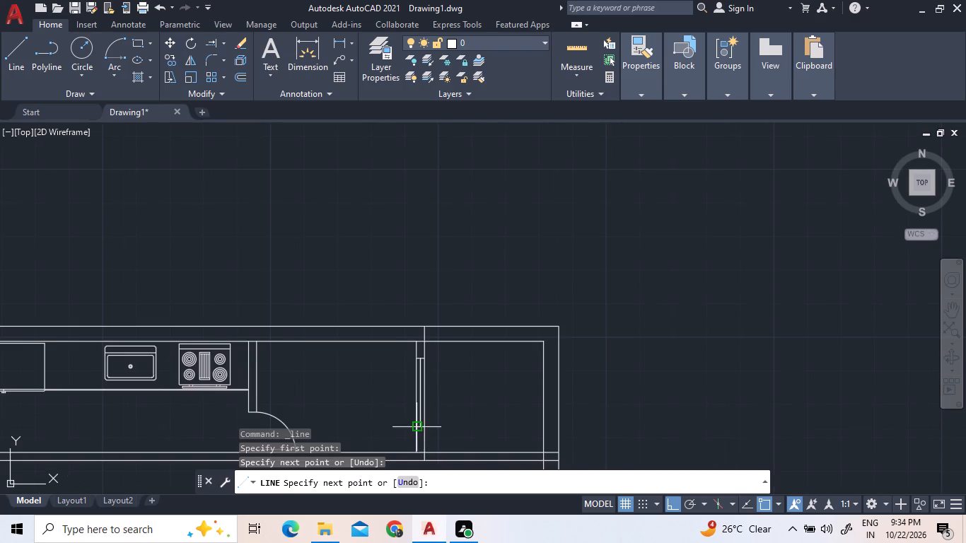
scroll(418, 428, "up", 8)
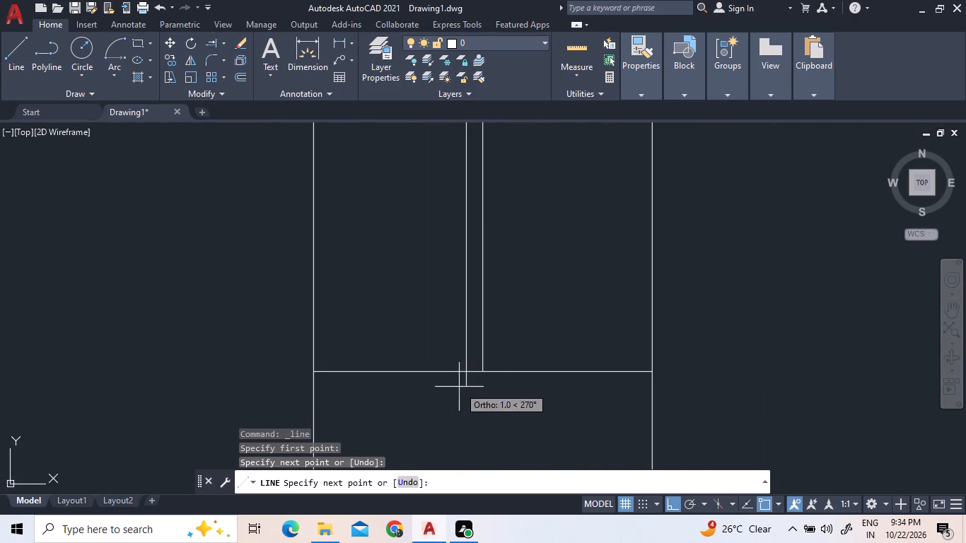
scroll(463, 377, "up", 2)
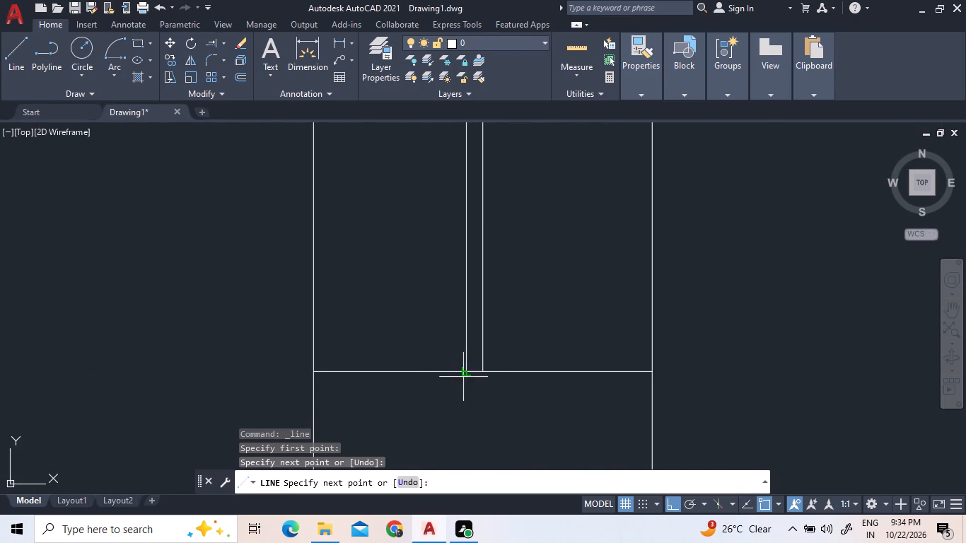
scroll(463, 377, "up", 2)
left_click(478, 351)
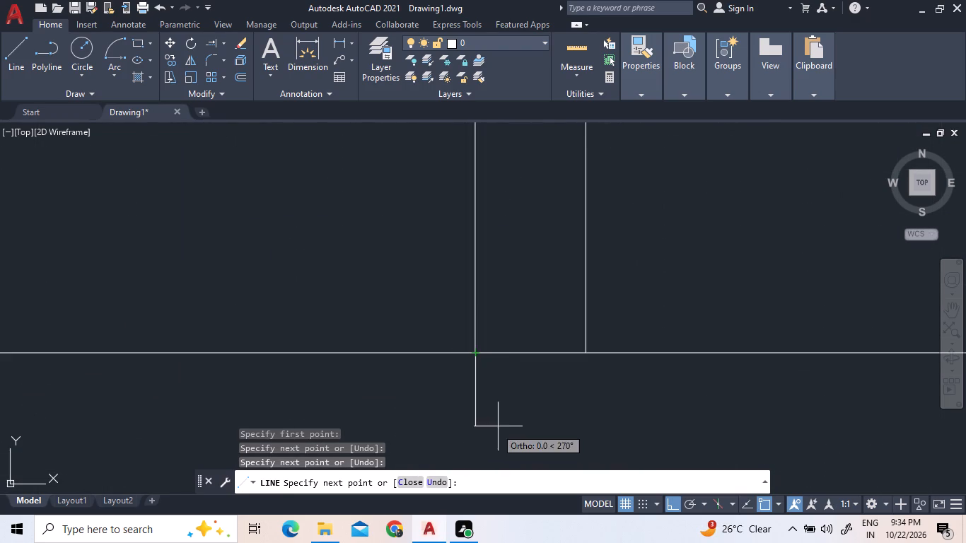
right_click(492, 392)
left_click(529, 221)
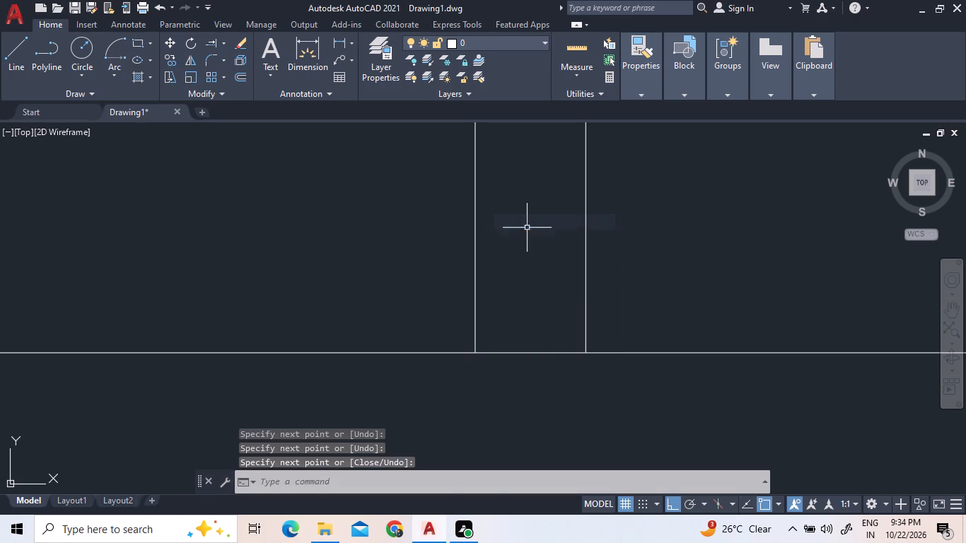
Move the vertical line just west of the partition's centre line slightly farther west along the south cross line.
left_click(526, 230)
left_click(351, 189)
right_click(350, 190)
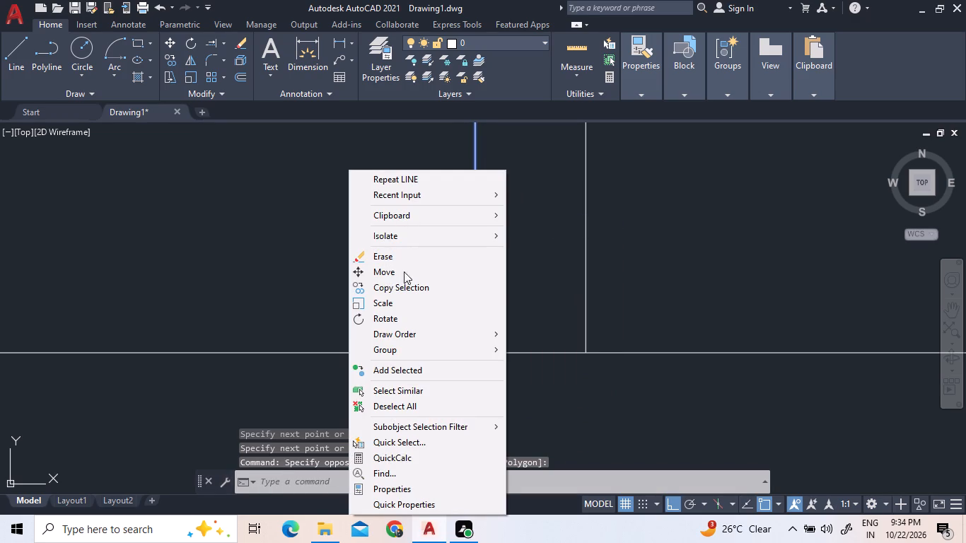
left_click(405, 270)
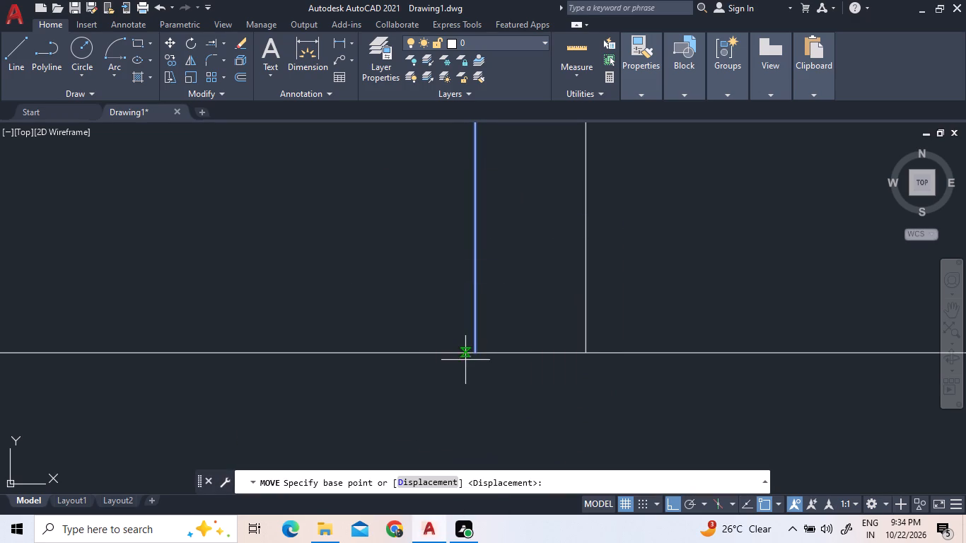
left_click(472, 354)
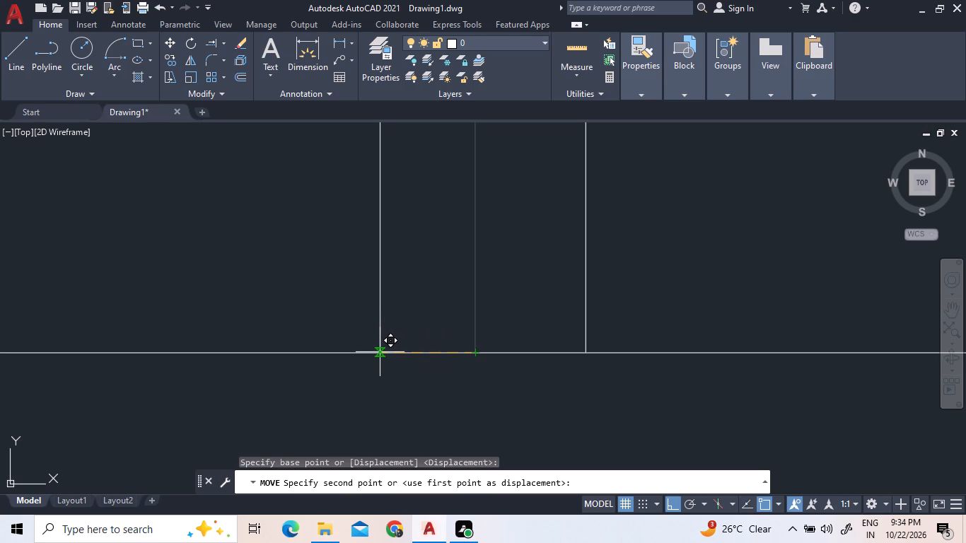
left_click_drag(380, 352, 382, 362)
Examine the paired vertical lines between the partition's cross lines and how the new partition fits in the overall plan.
scroll(397, 397, "down", 10)
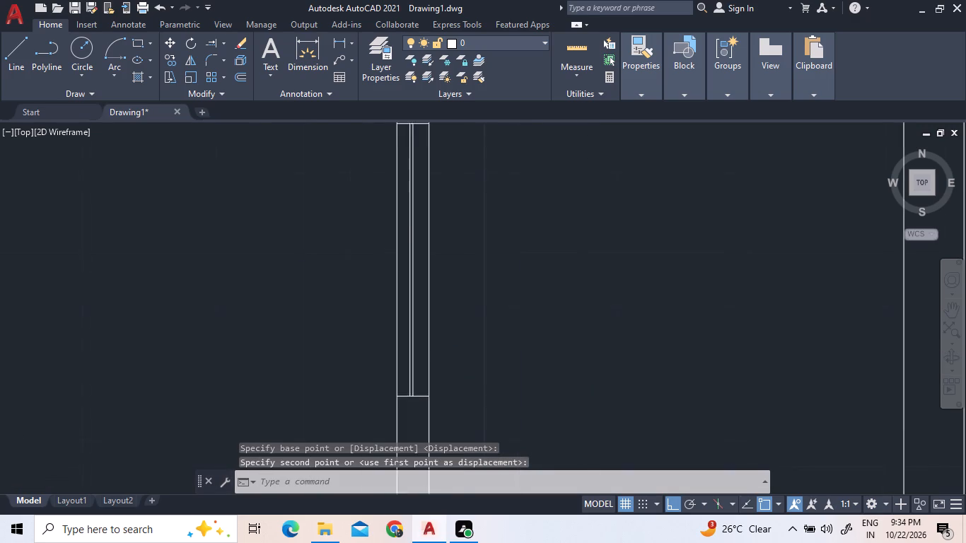
scroll(407, 218, "up", 6)
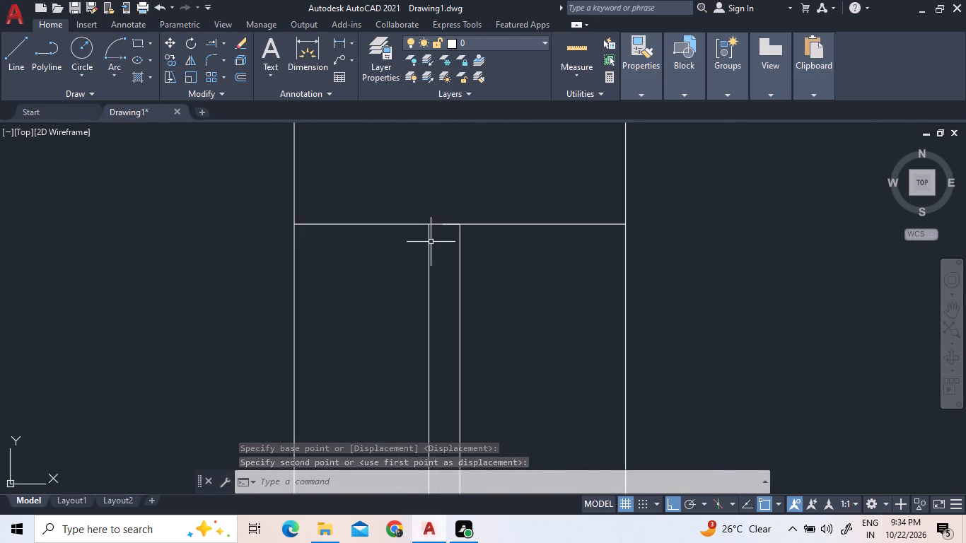
scroll(433, 243, "down", 2)
scroll(435, 237, "up", 4)
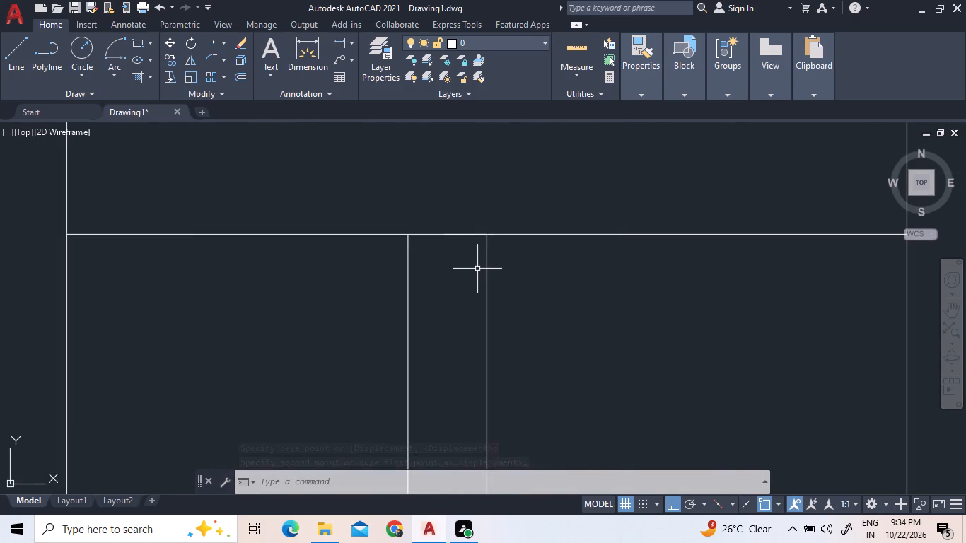
scroll(479, 270, "down", 5)
middle_click_drag(504, 307, 472, 224)
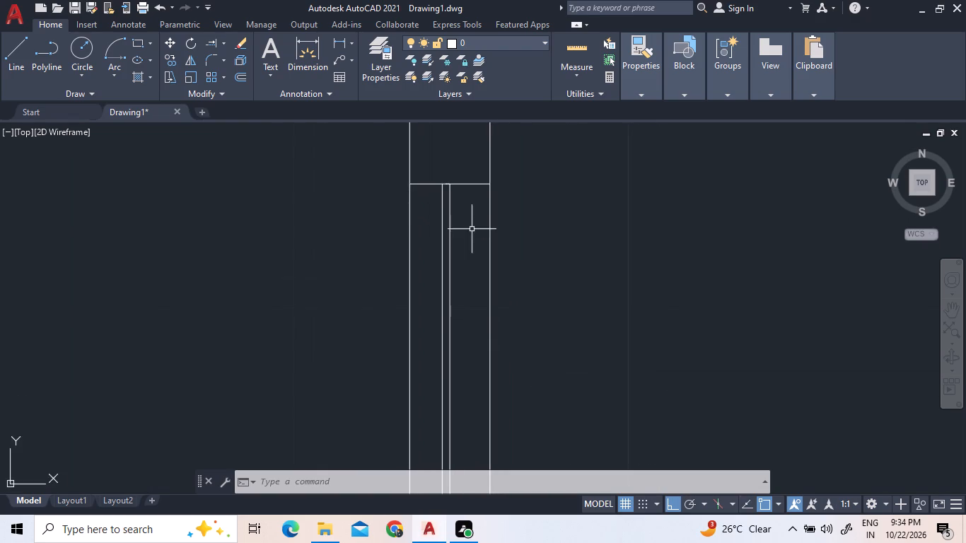
scroll(472, 229, "down", 3)
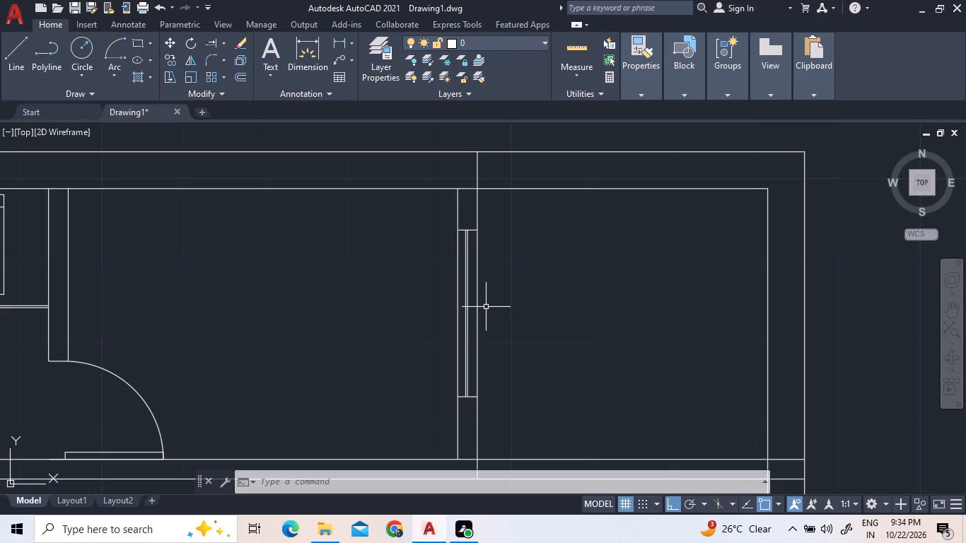
scroll(288, 293, "down", 2)
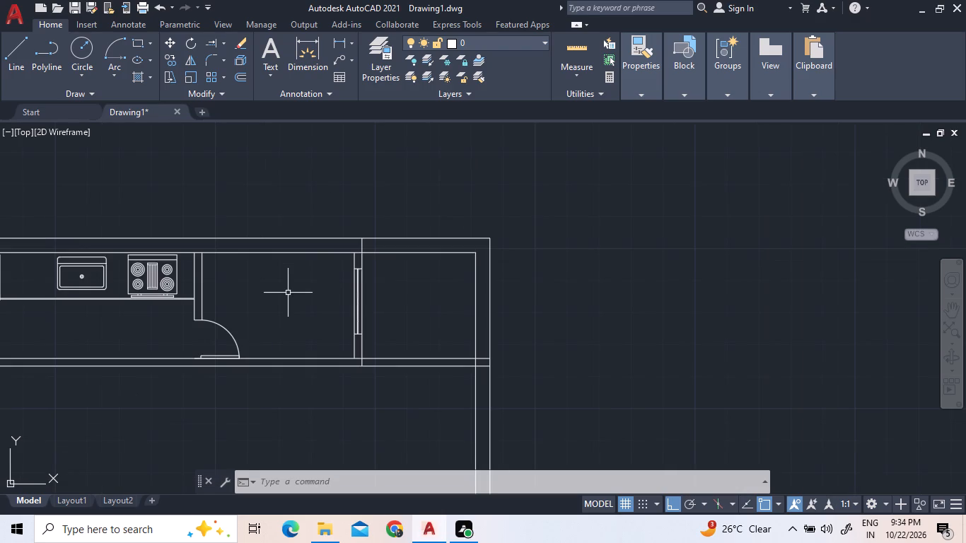
scroll(279, 335, "down", 1)
scroll(347, 249, "down", 2)
scroll(281, 222, "up", 2)
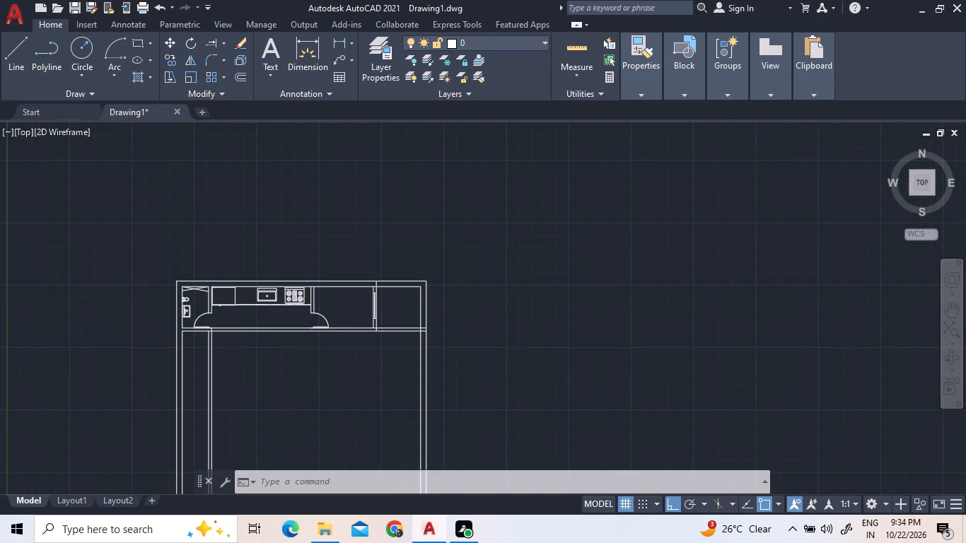
Open the blocks of the Home - Space Planner sample drawing in DesignCenter.
type("dc")
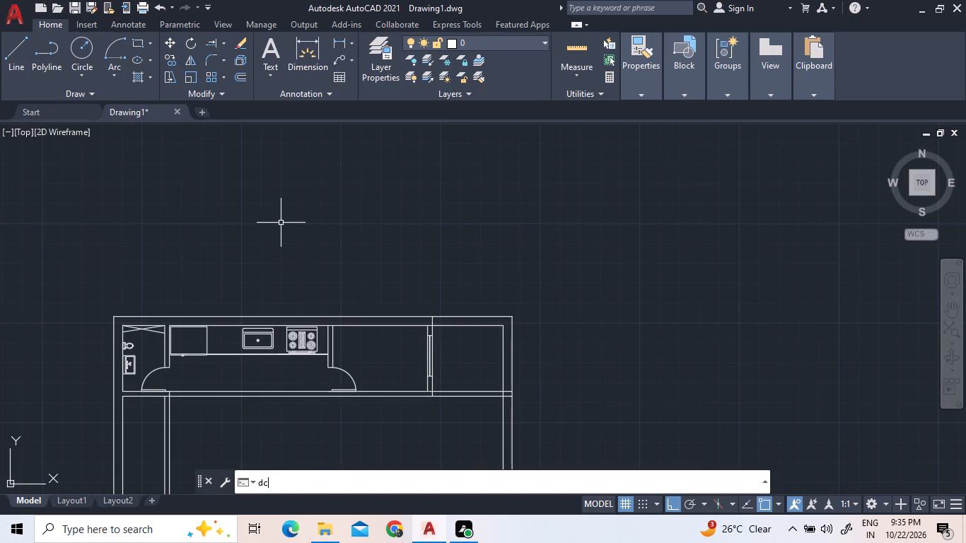
key("Return")
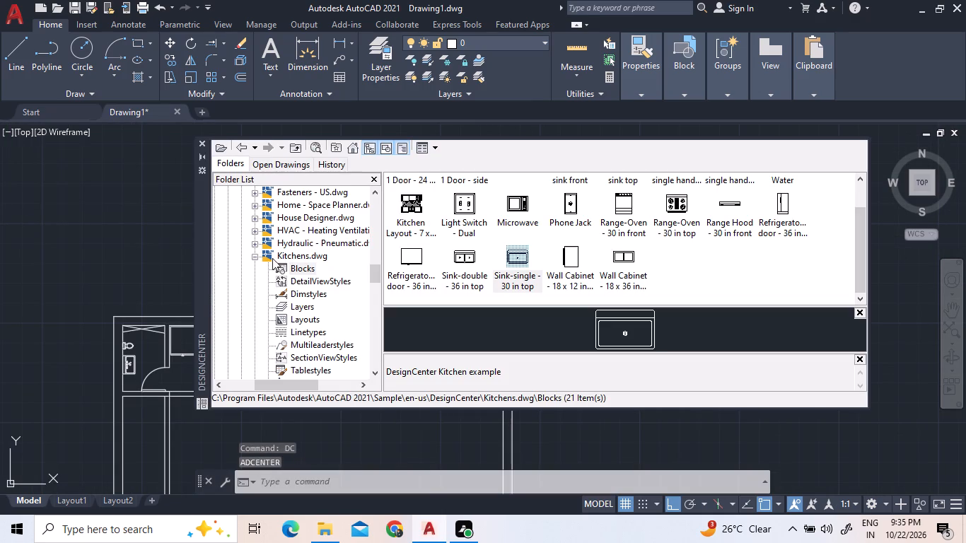
left_click(258, 257)
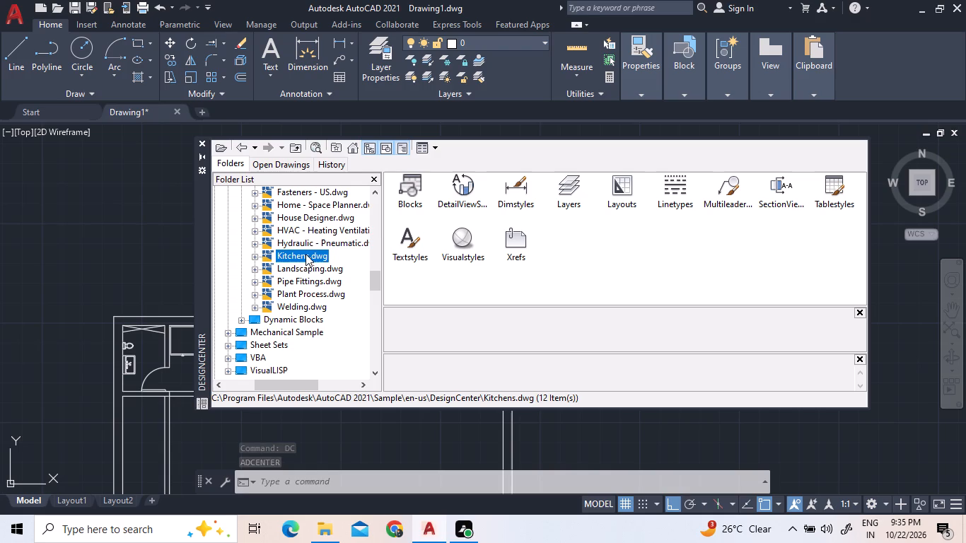
left_click(295, 214)
left_click(295, 212)
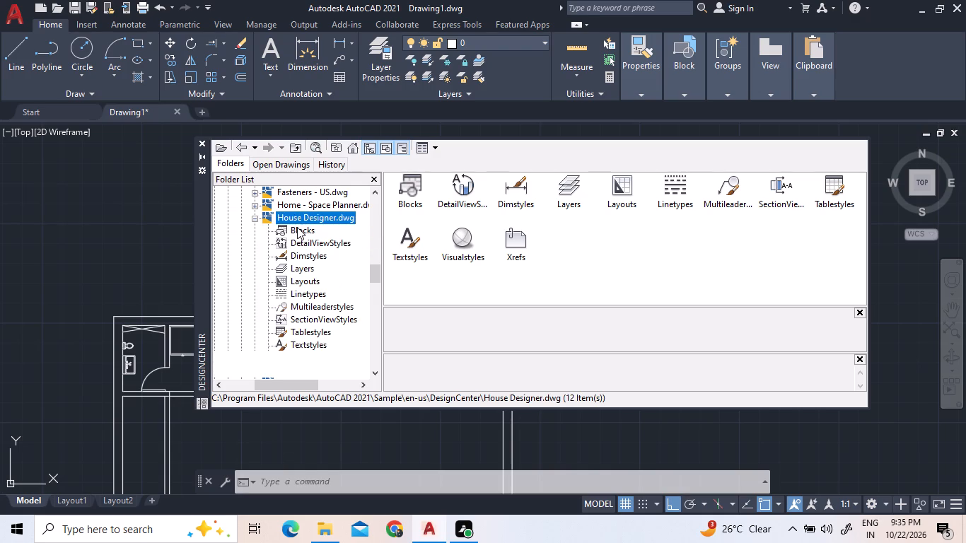
left_click(298, 228)
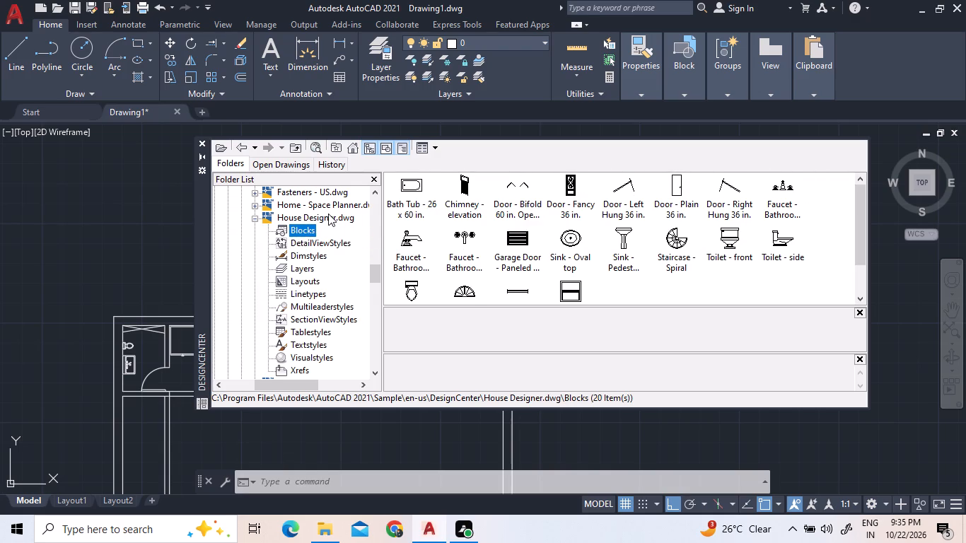
double_click(325, 206)
double_click(286, 216)
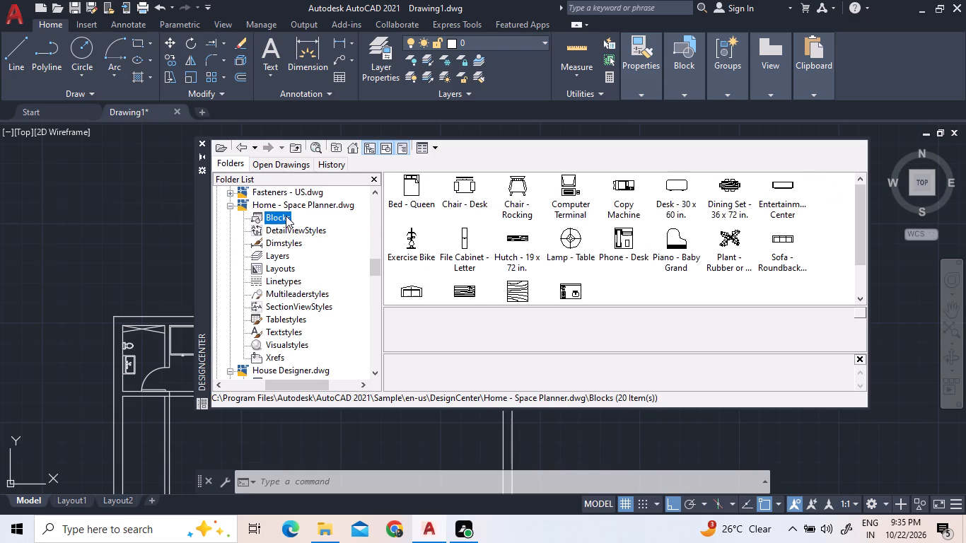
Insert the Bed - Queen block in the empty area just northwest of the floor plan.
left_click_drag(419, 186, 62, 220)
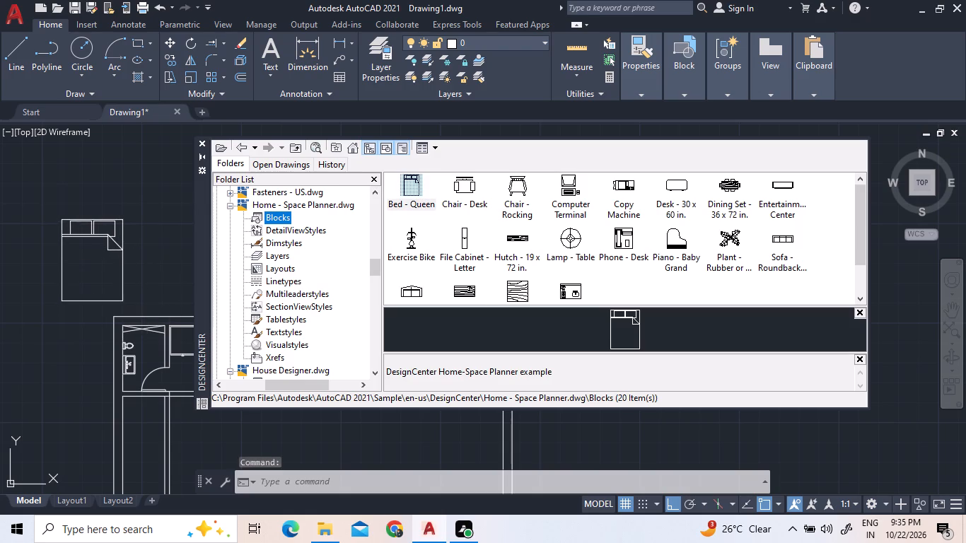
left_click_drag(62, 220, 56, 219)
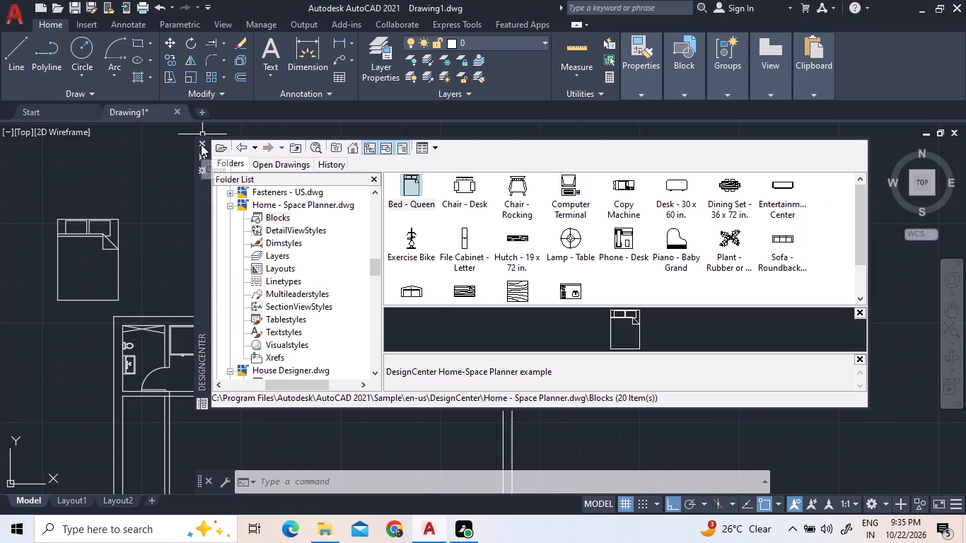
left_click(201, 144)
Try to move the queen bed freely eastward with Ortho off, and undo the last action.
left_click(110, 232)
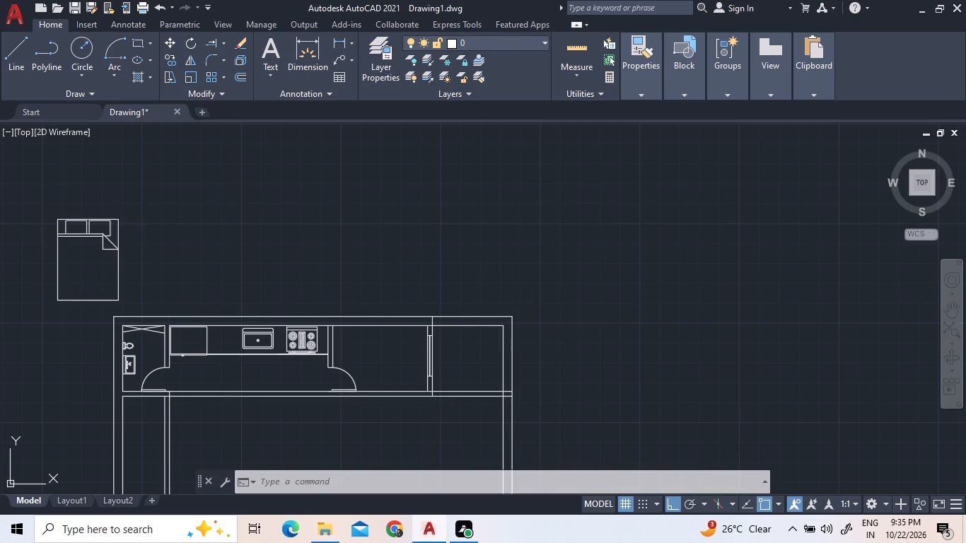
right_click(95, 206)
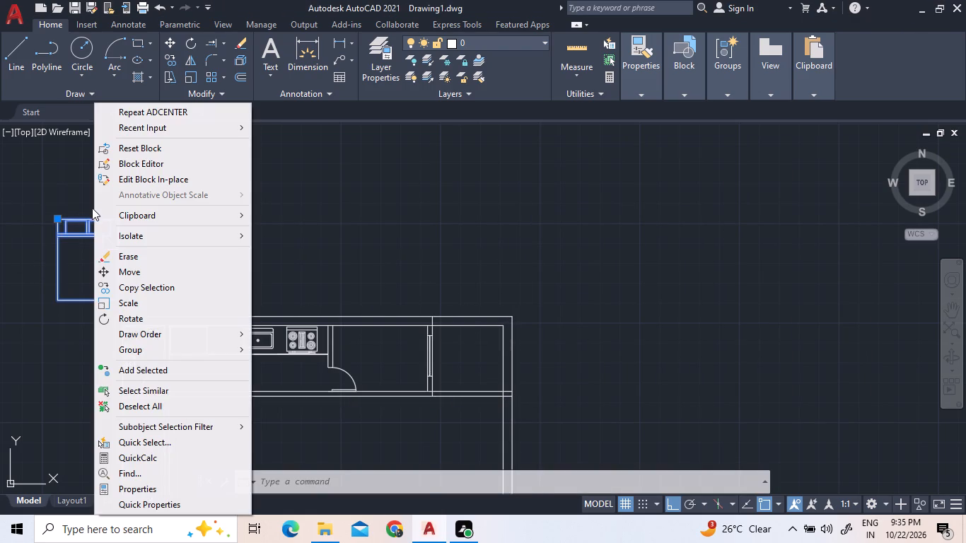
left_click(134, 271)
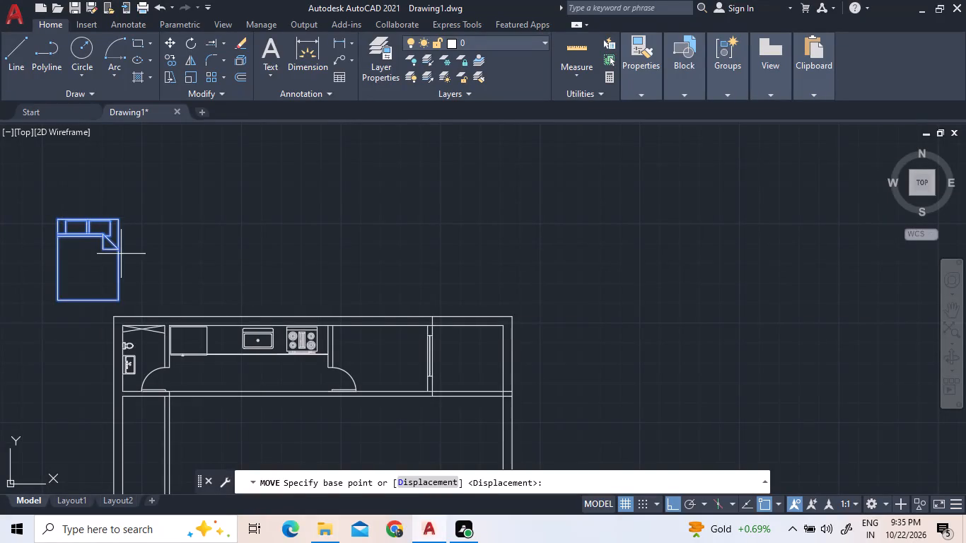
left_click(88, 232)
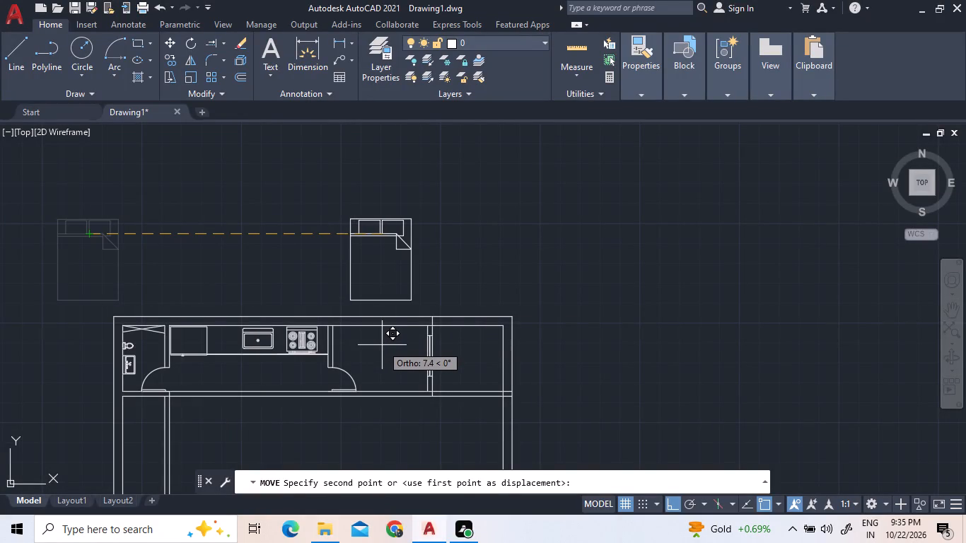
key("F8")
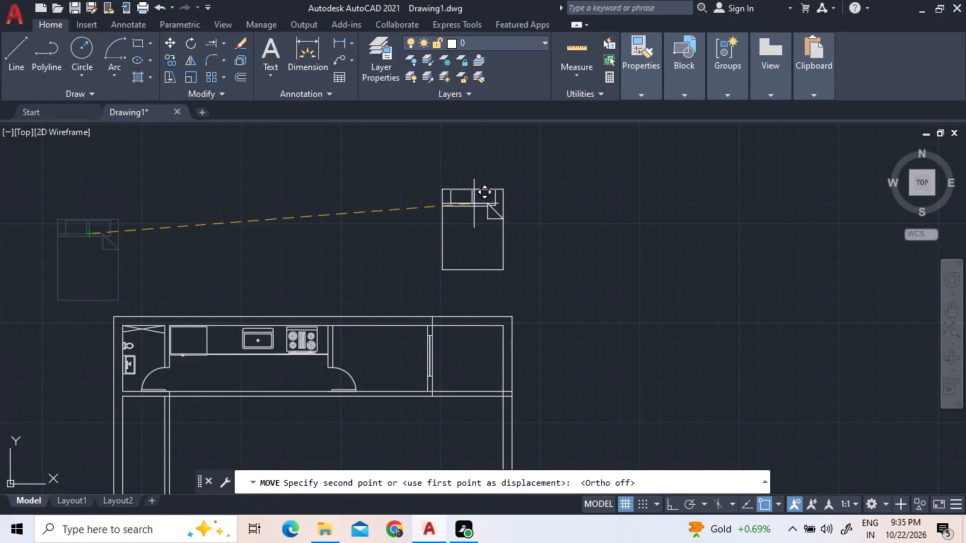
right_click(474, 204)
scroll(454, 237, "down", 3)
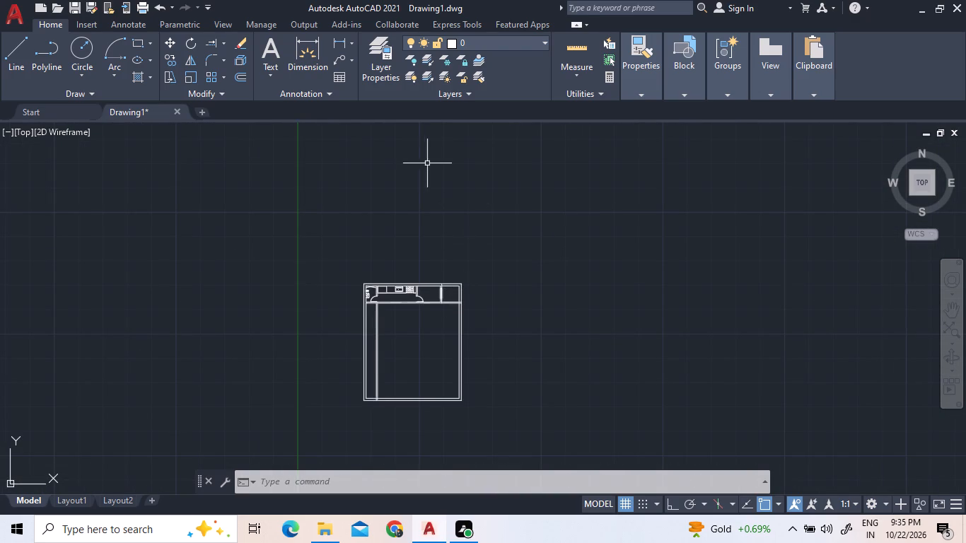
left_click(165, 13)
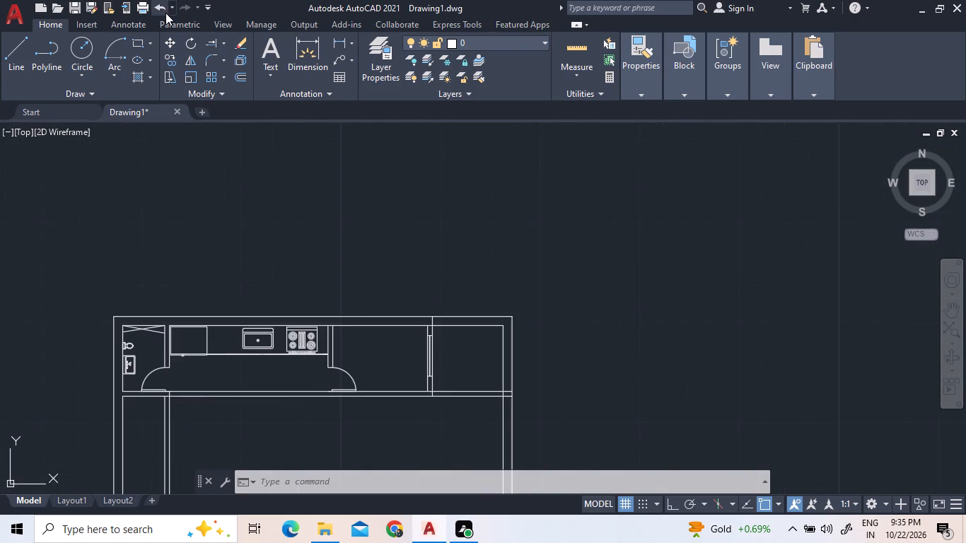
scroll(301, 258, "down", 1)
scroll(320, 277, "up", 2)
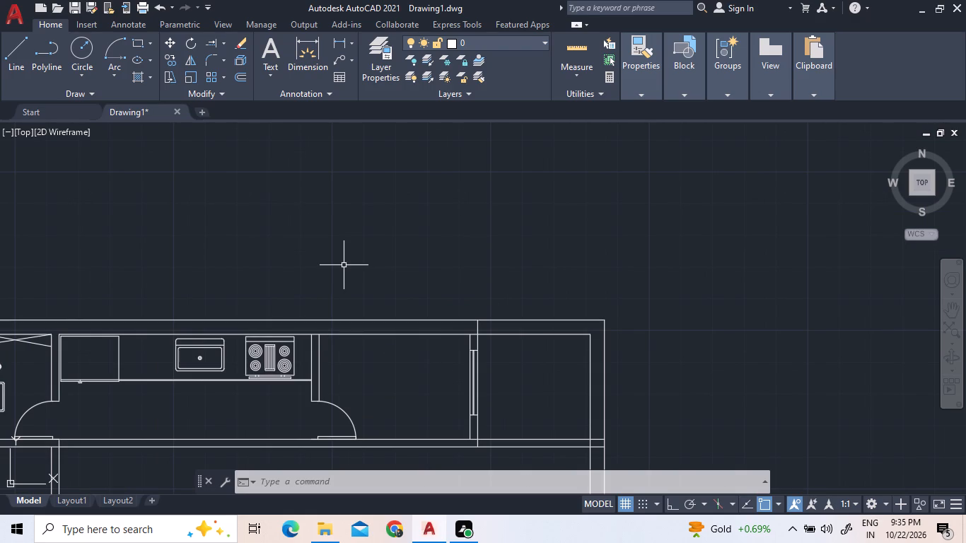
Insert the Bed - Queen block from DesignCenter in the empty area north of the bathroom and kitchen.
type("dc")
key("Return")
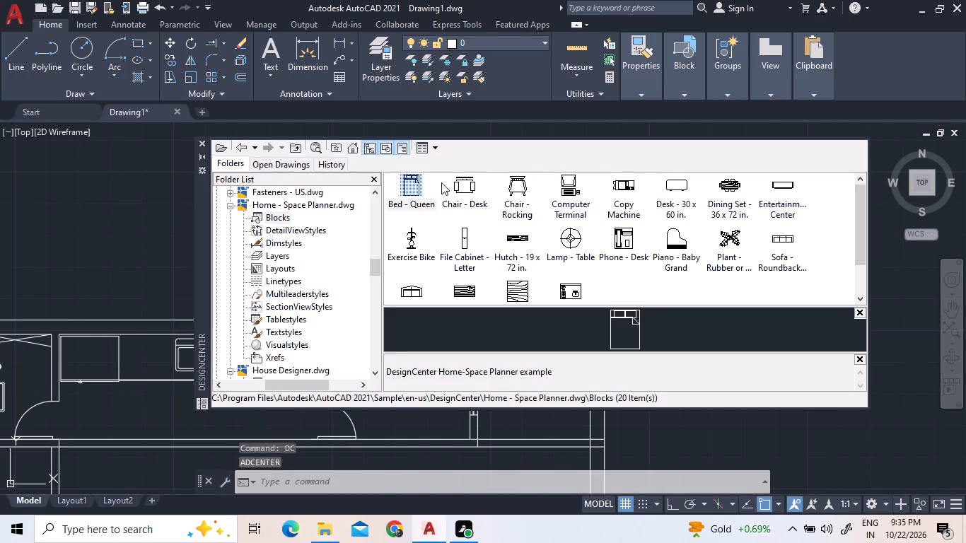
left_click_drag(407, 192, 73, 173)
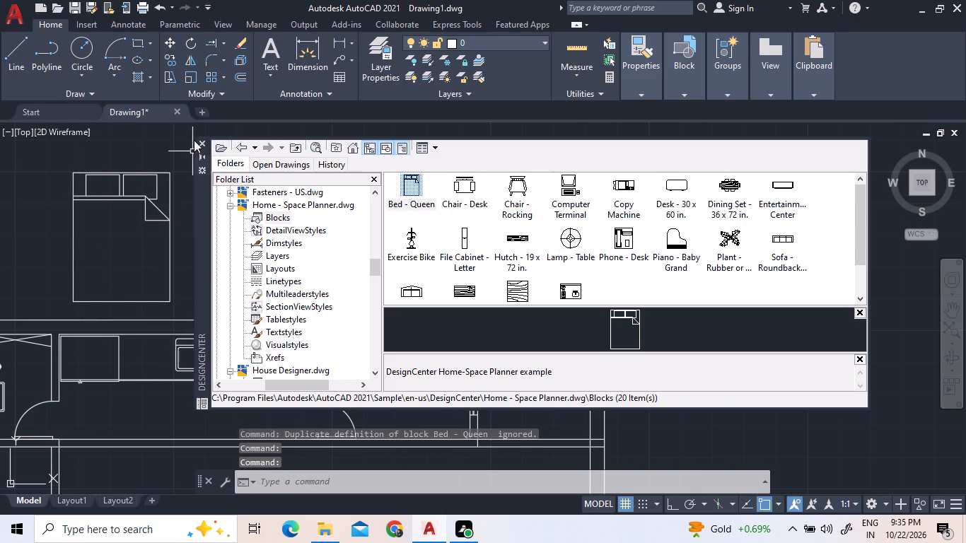
left_click(202, 141)
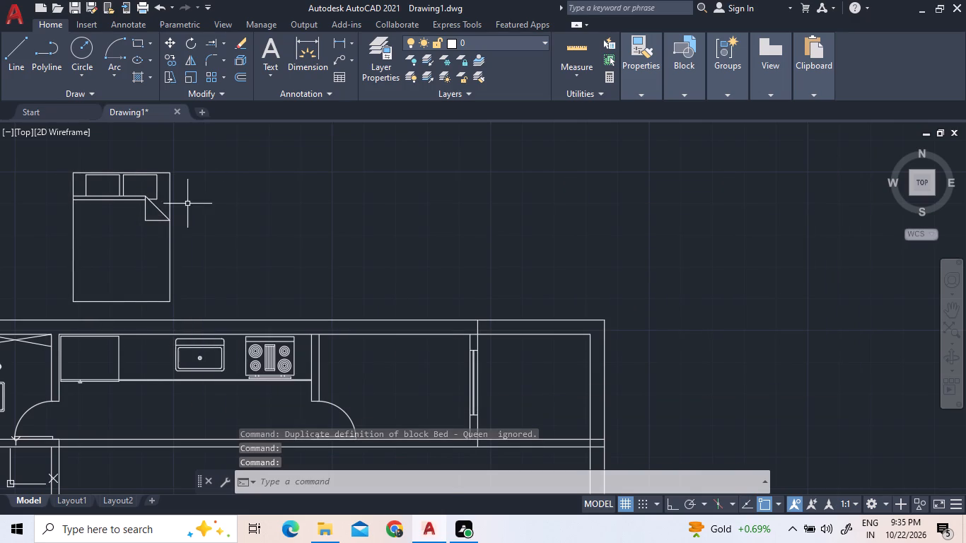
Scale the queen bed down freehand to roughly two-thirds of its size, using its northwest corner as base point.
left_click(180, 216)
left_click(146, 185)
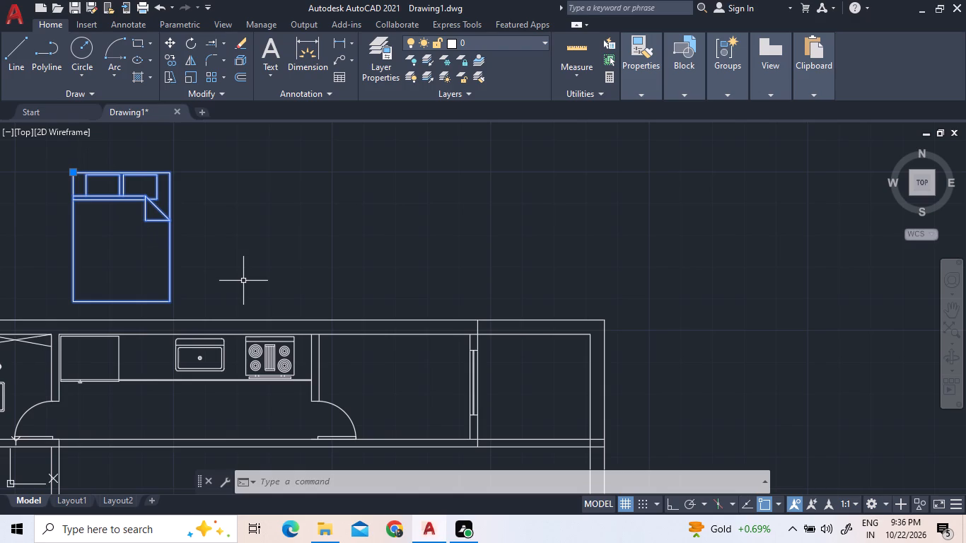
type("sc")
key("space")
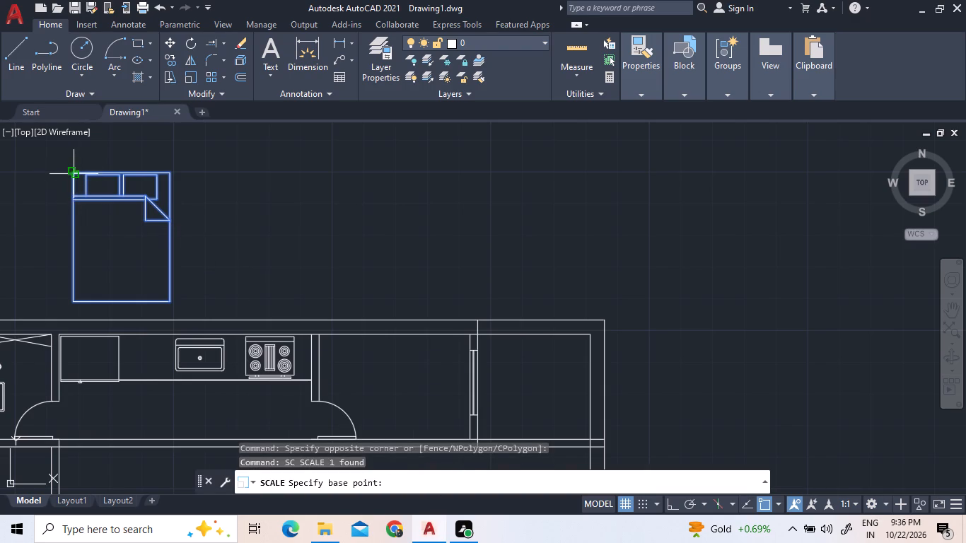
scroll(75, 168, "up", 3)
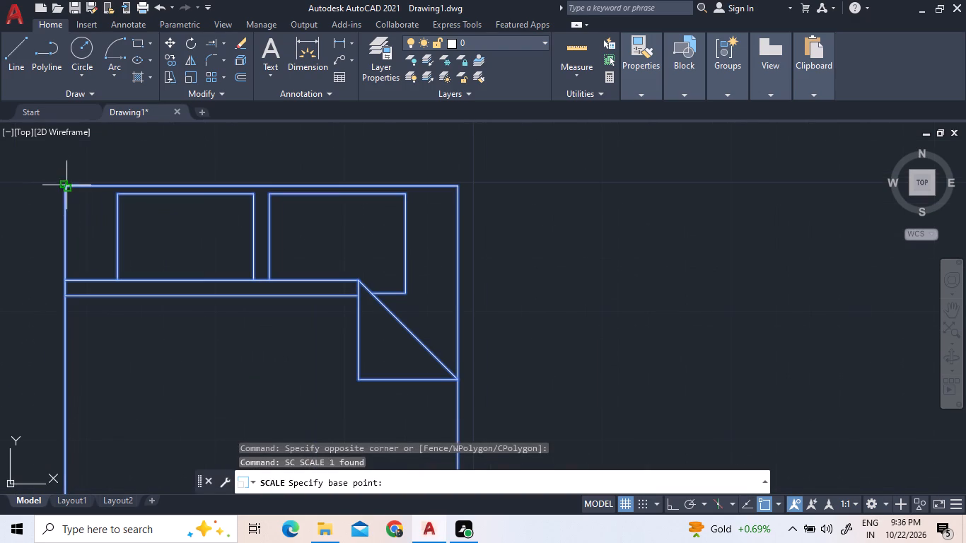
left_click(67, 185)
scroll(147, 245, "down", 2)
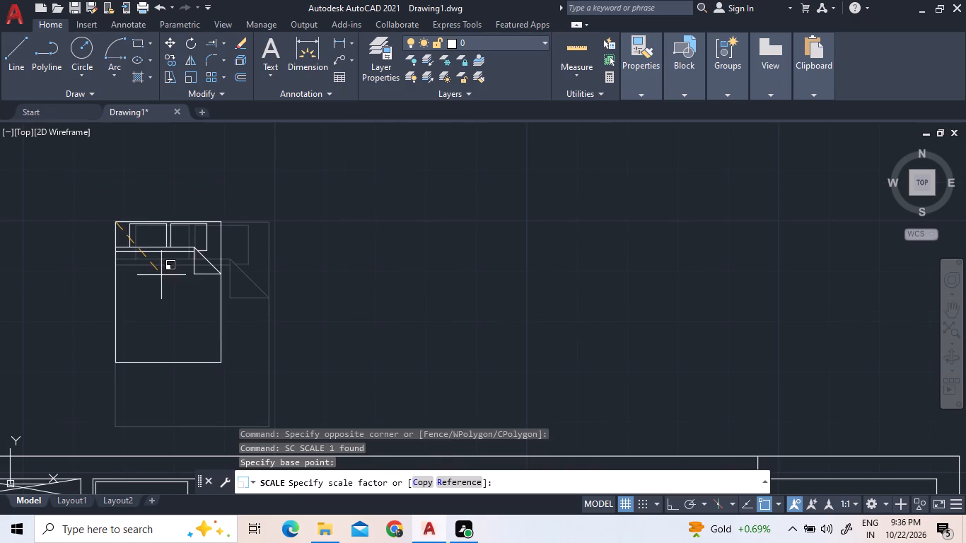
left_click(164, 279)
Move the queen bed into the room east of the kitchen, close to the north wall and the new partition.
scroll(231, 280, "down", 2)
left_click(280, 333)
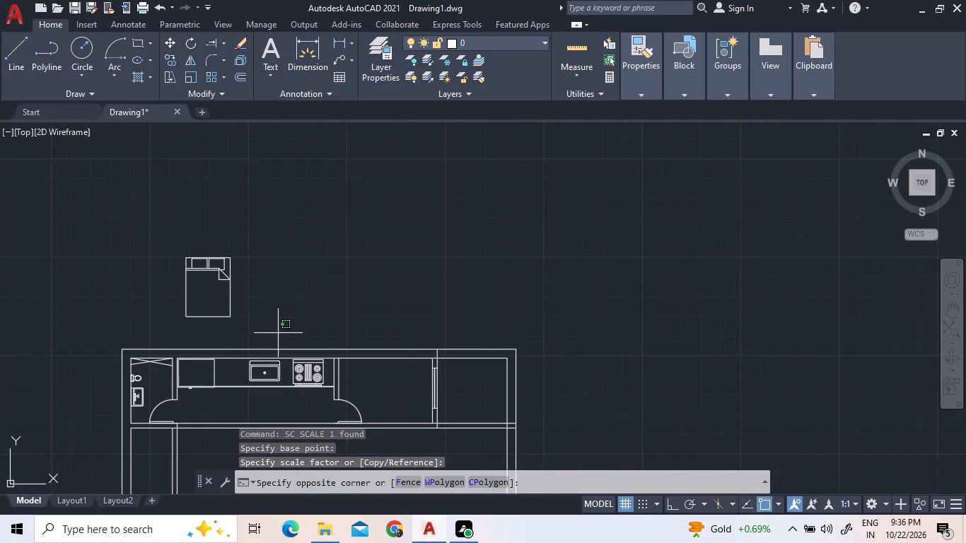
left_click(188, 288)
right_click(188, 286)
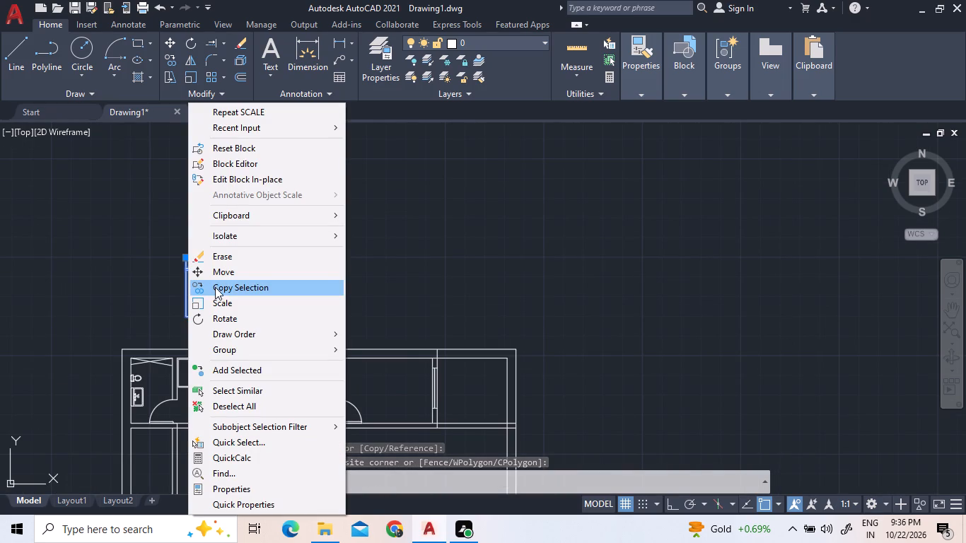
left_click(221, 274)
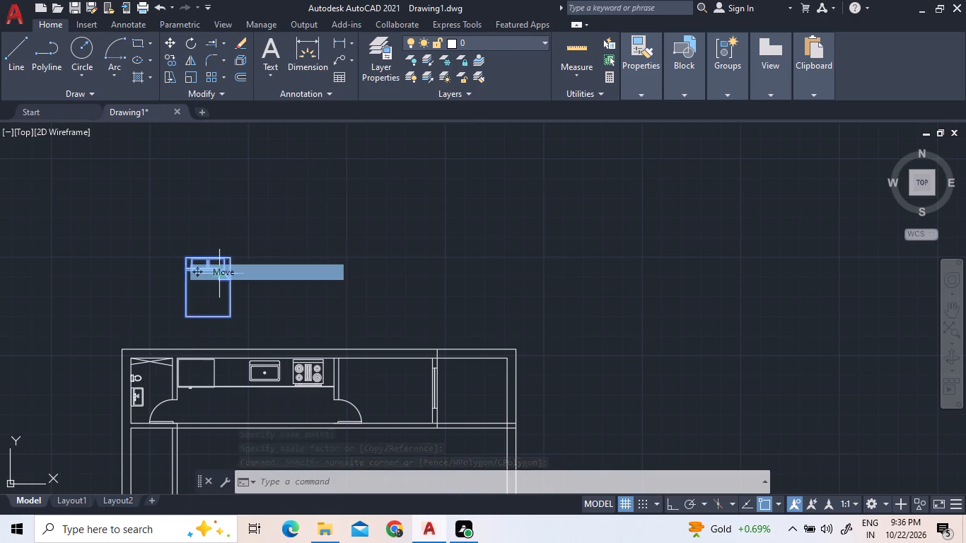
left_click(216, 276)
scroll(462, 394, "up", 2)
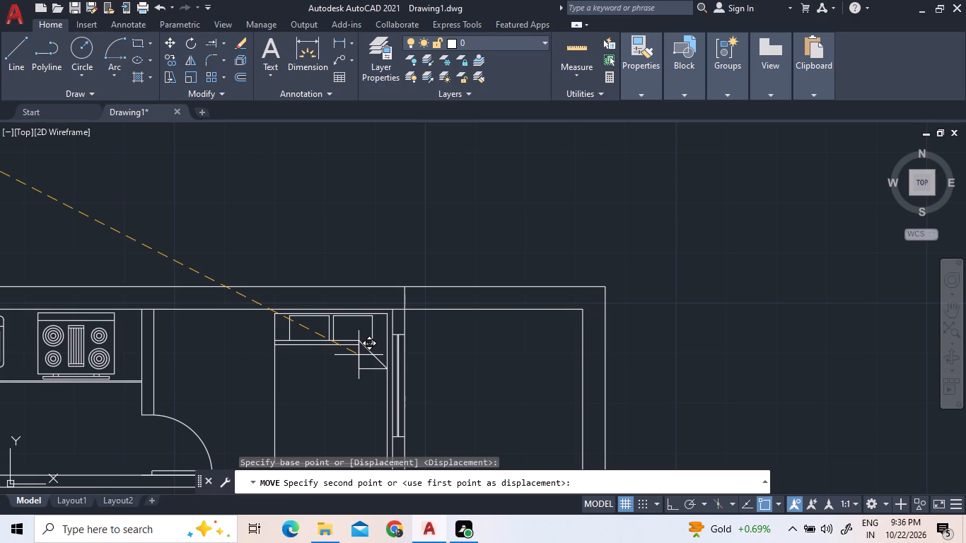
left_click(359, 355)
Examine the bed's fit beside the partition, the overall plan, and the door between the kitchen and bedroom.
scroll(359, 350, "down", 1)
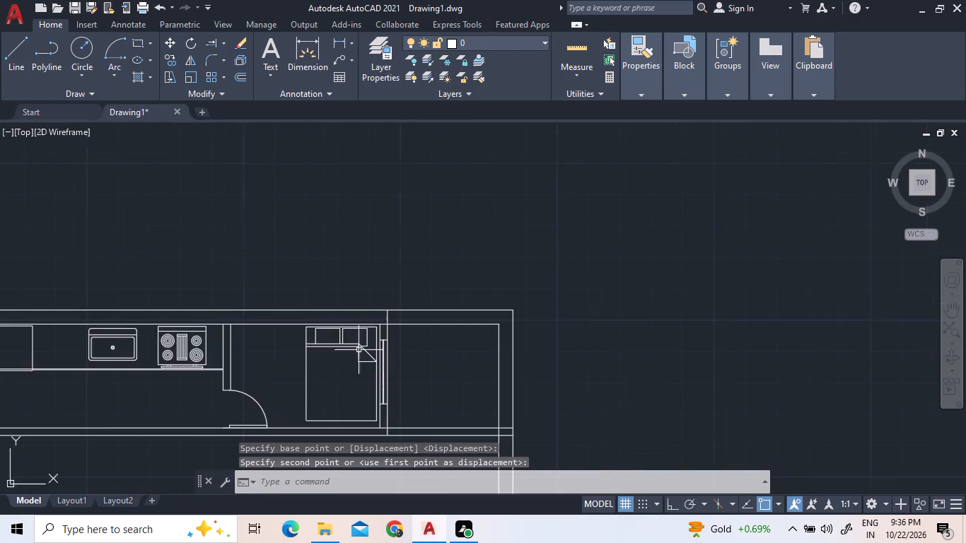
scroll(359, 350, "down", 1)
scroll(380, 418, "up", 2)
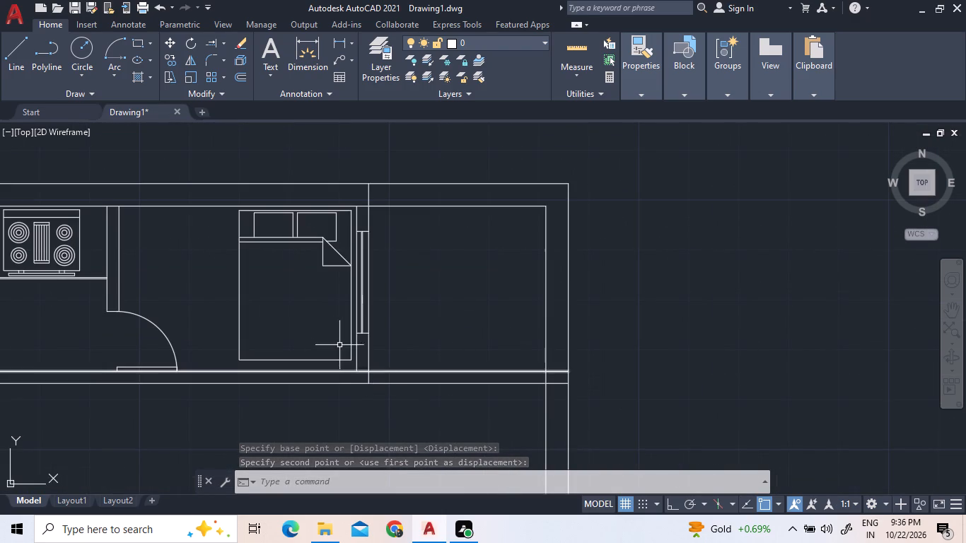
scroll(355, 358, "up", 1)
scroll(355, 358, "down", 2)
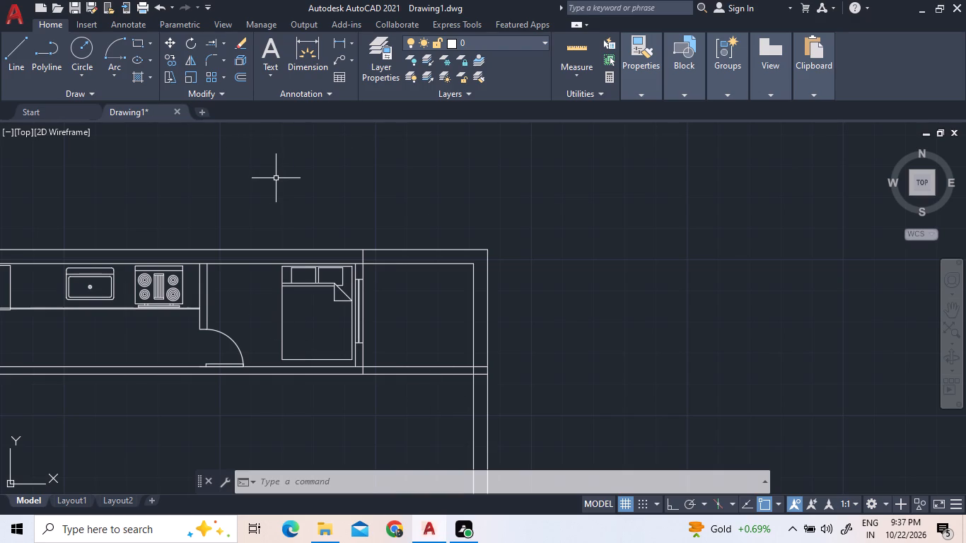
scroll(407, 299, "down", 2)
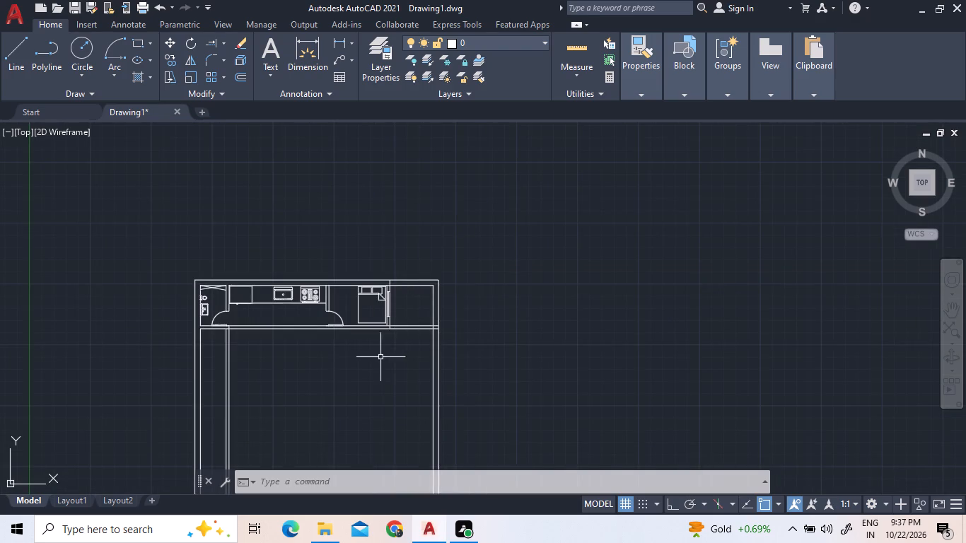
scroll(322, 366, "up", 1)
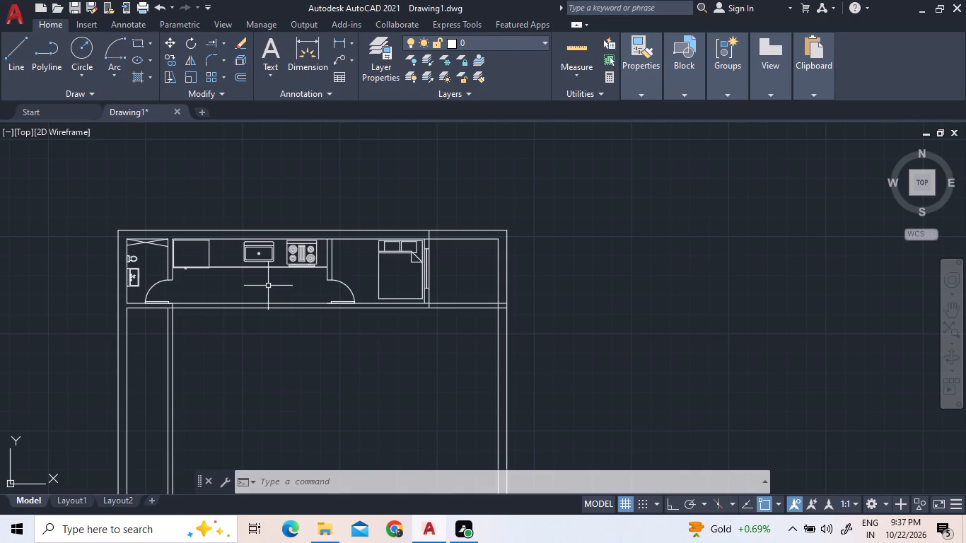
scroll(396, 321, "down", 1)
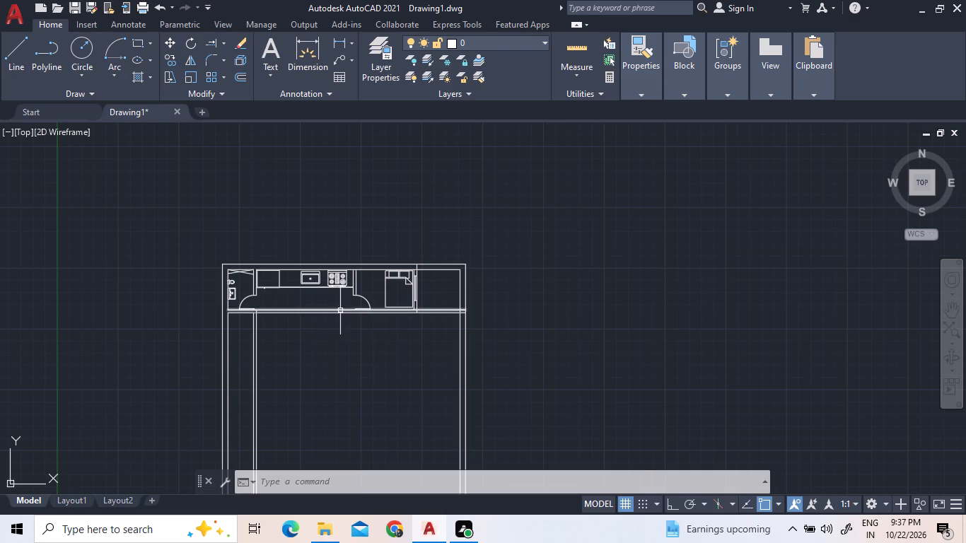
scroll(340, 313, "up", 2)
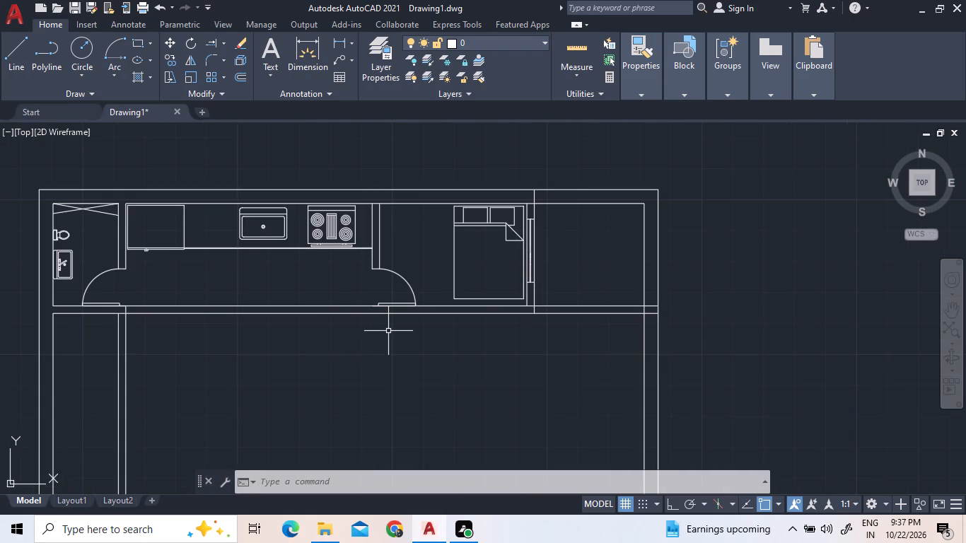
scroll(395, 322, "up", 2)
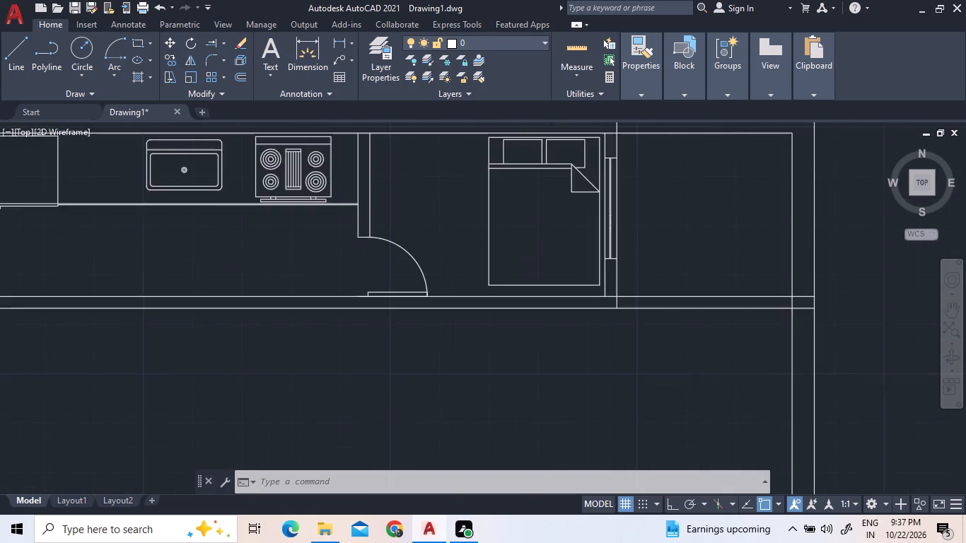
Draw a vertical line with Ortho on, closing the west end of the bedroom's south wall beside the door.
left_click(12, 45)
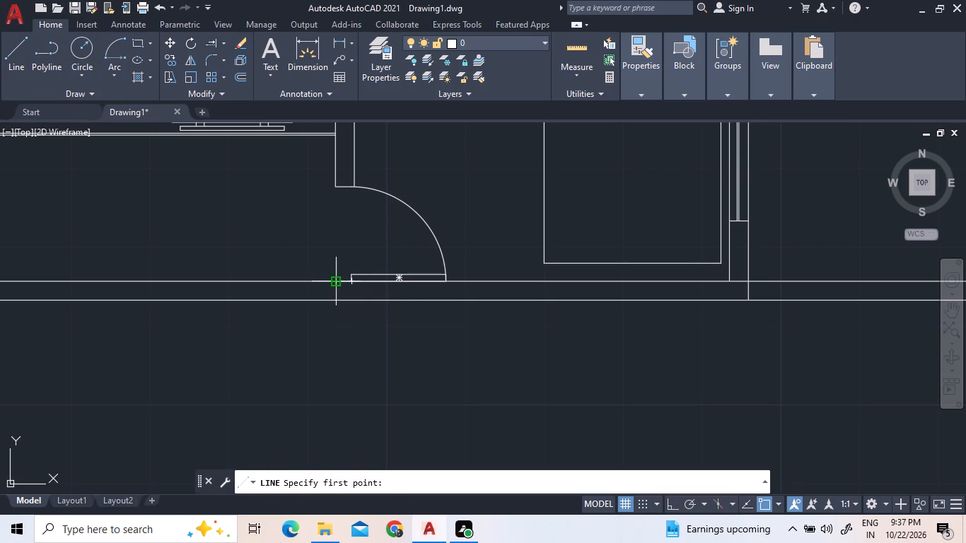
left_click(331, 279)
scroll(336, 300, "up", 4)
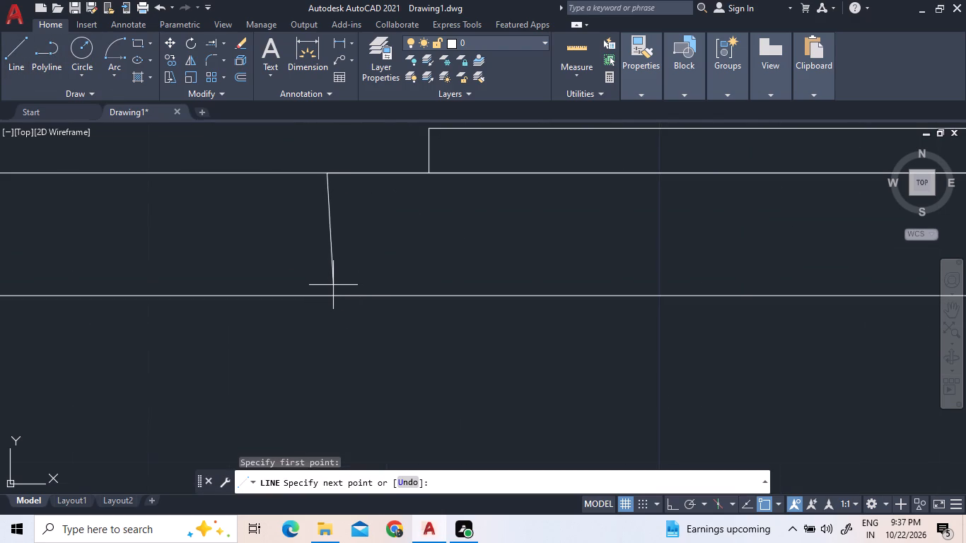
key("F8")
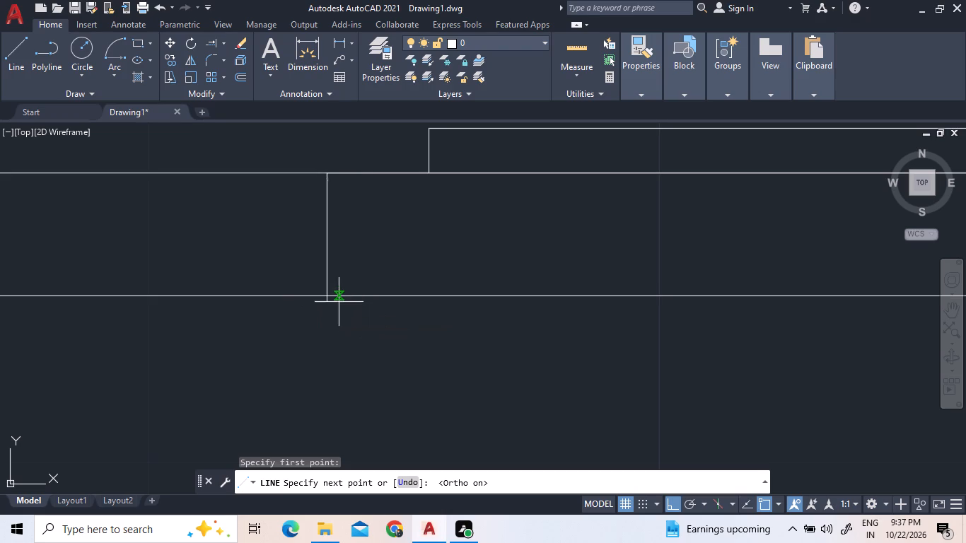
left_click(330, 296)
right_click(360, 275)
left_click(366, 279)
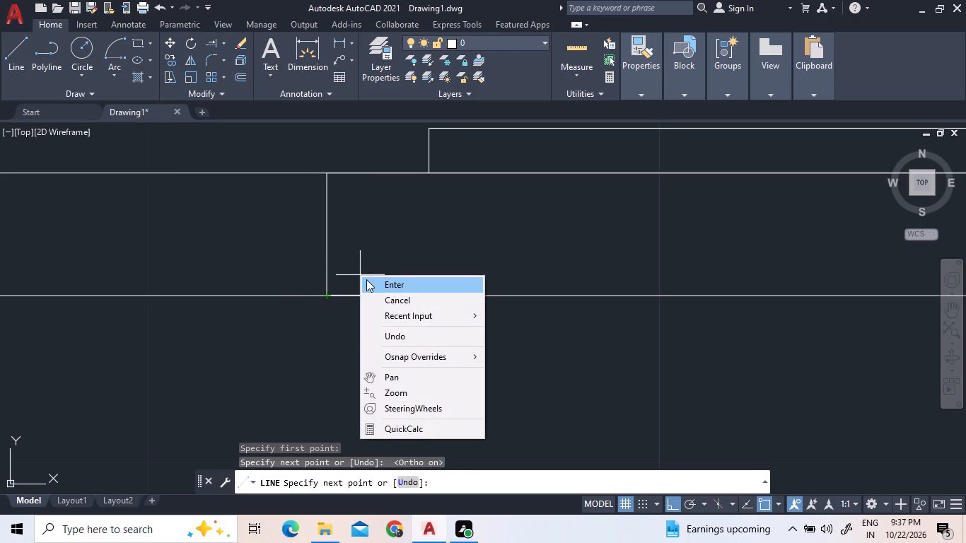
Trim both south wall lines across the kitchen opening and between the bedroom partition and the east outer wall.
scroll(400, 320, "down", 5)
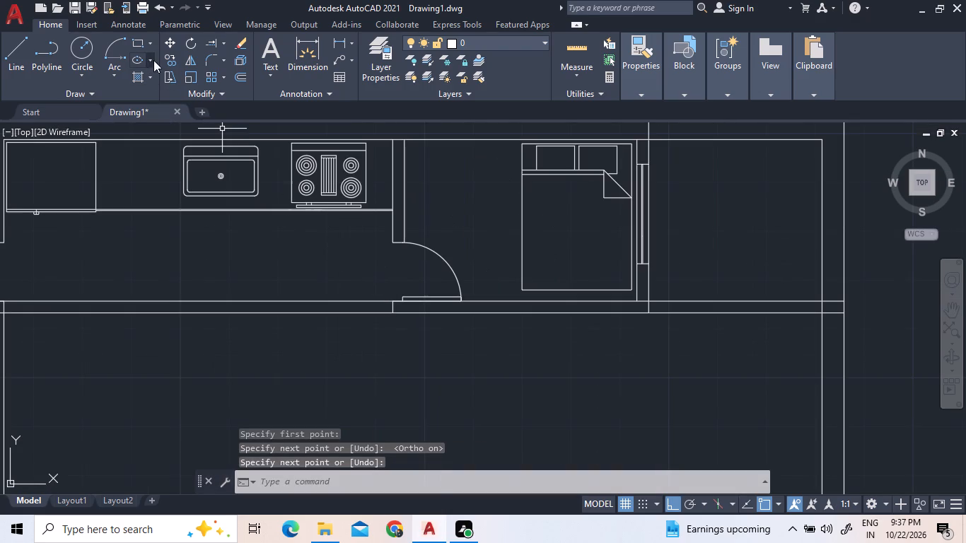
left_click(223, 45)
left_click(222, 73)
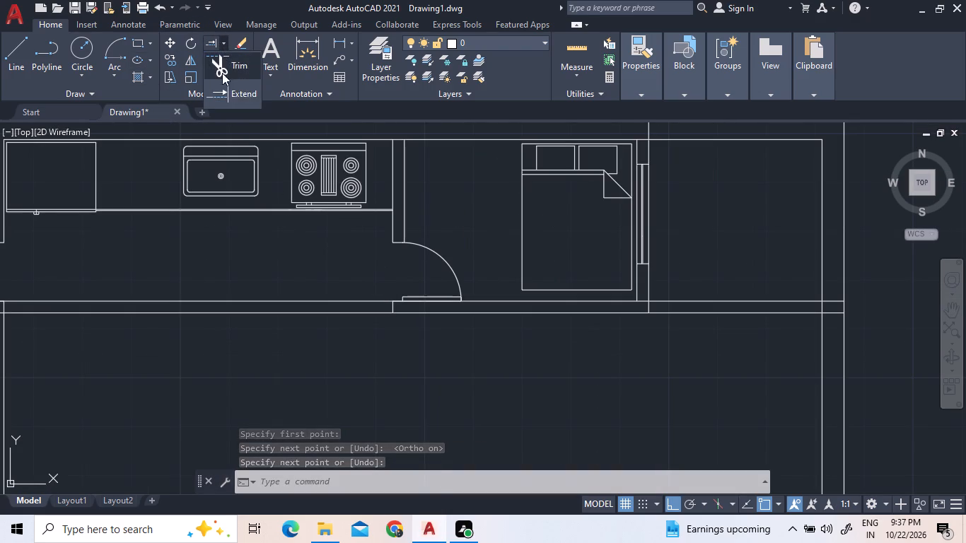
left_click(244, 283)
left_click(245, 348)
scroll(245, 348, "down", 3)
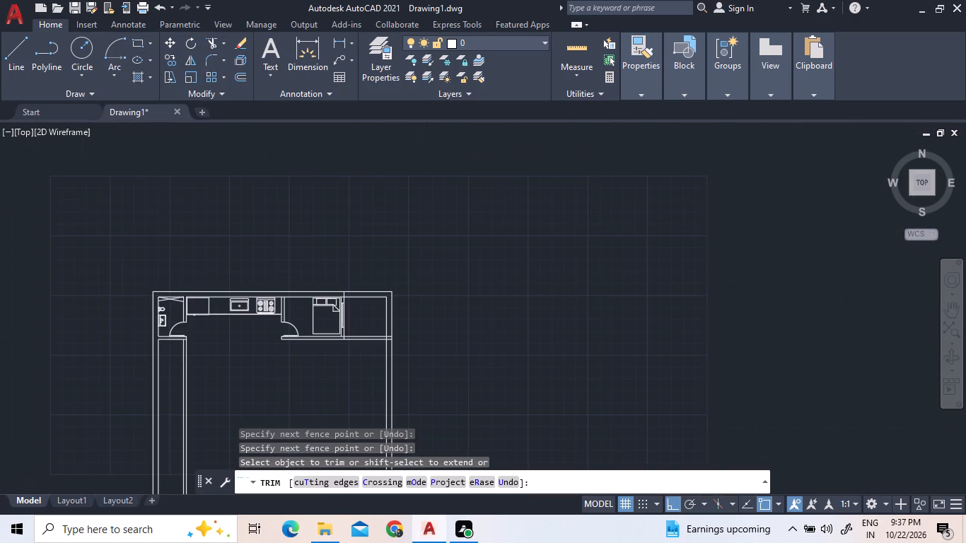
left_click(371, 358)
left_click(367, 315)
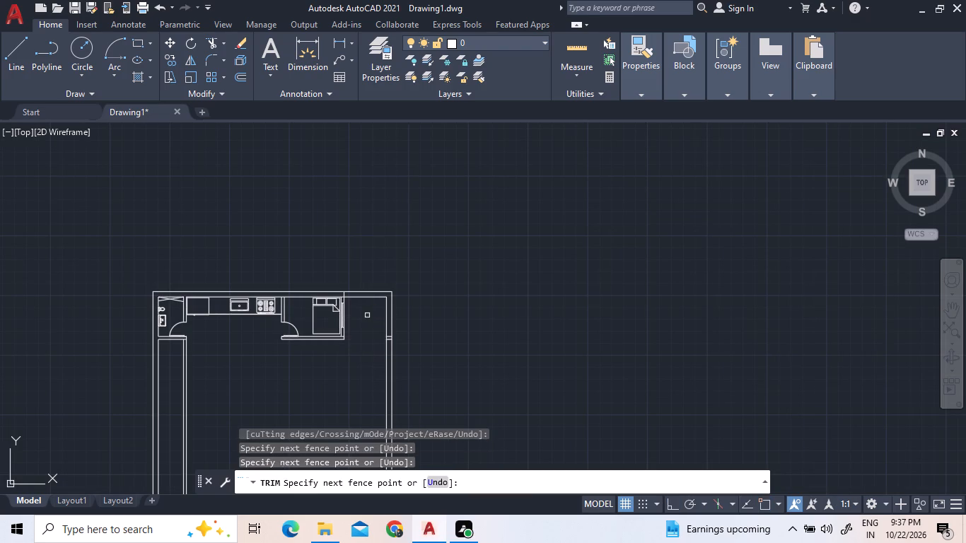
Trim the leftover stubs inside the east outer wall and the partition line crossing the north outer wall.
scroll(370, 327, "up", 3)
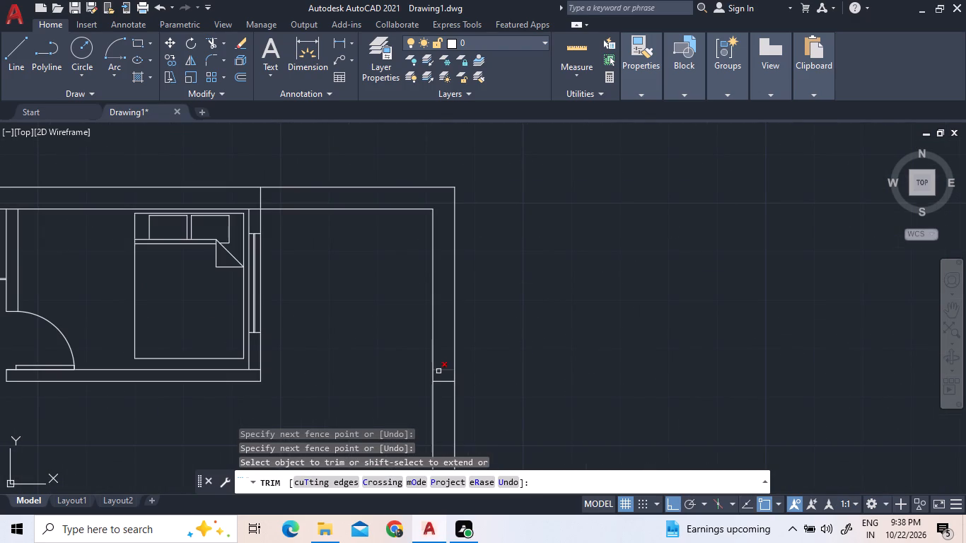
left_click(438, 371)
left_click(444, 384)
left_click(436, 366)
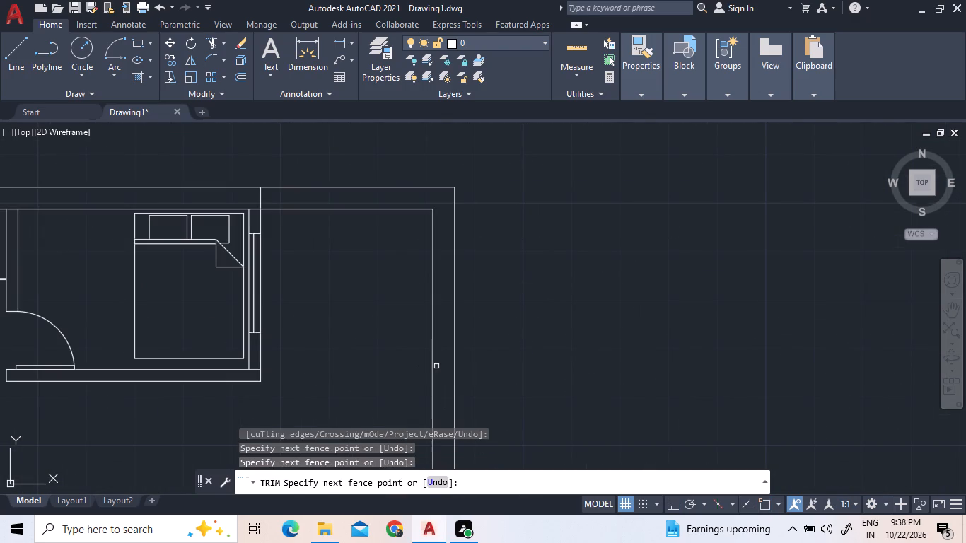
left_click(267, 205)
left_click(252, 201)
Trim the wall lines crossing the partition junctions: kitchen partition at the north wall, and both ends of the windowed partition.
scroll(332, 206, "down", 1)
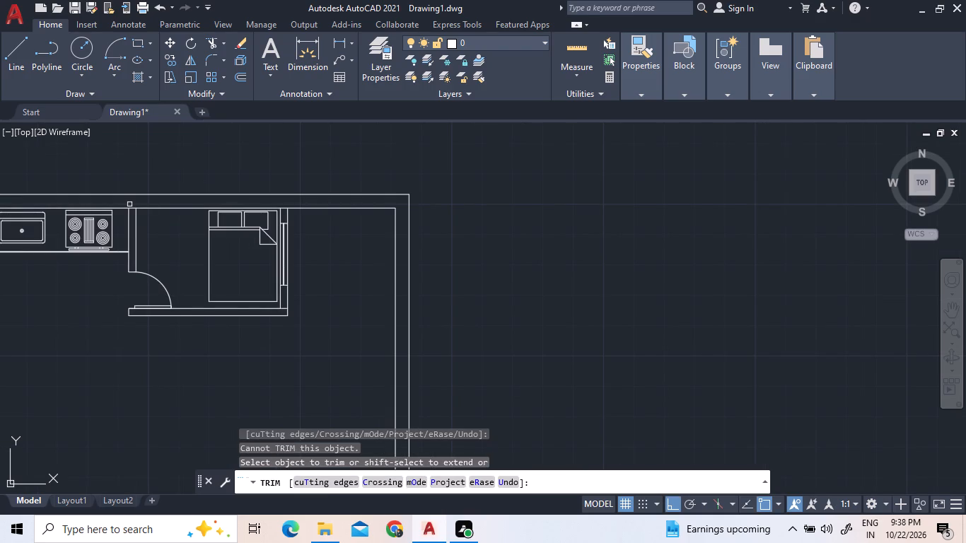
scroll(126, 197, "up", 2)
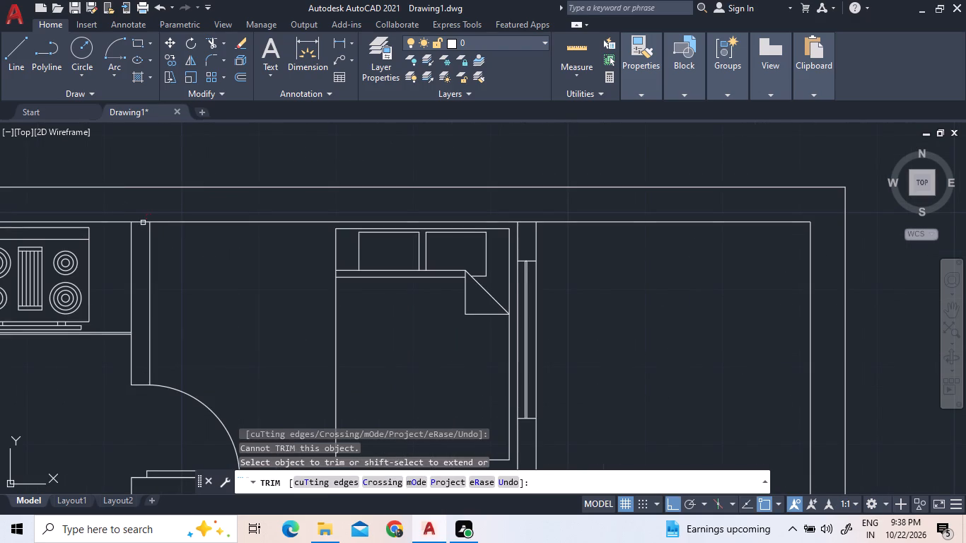
left_click(143, 223)
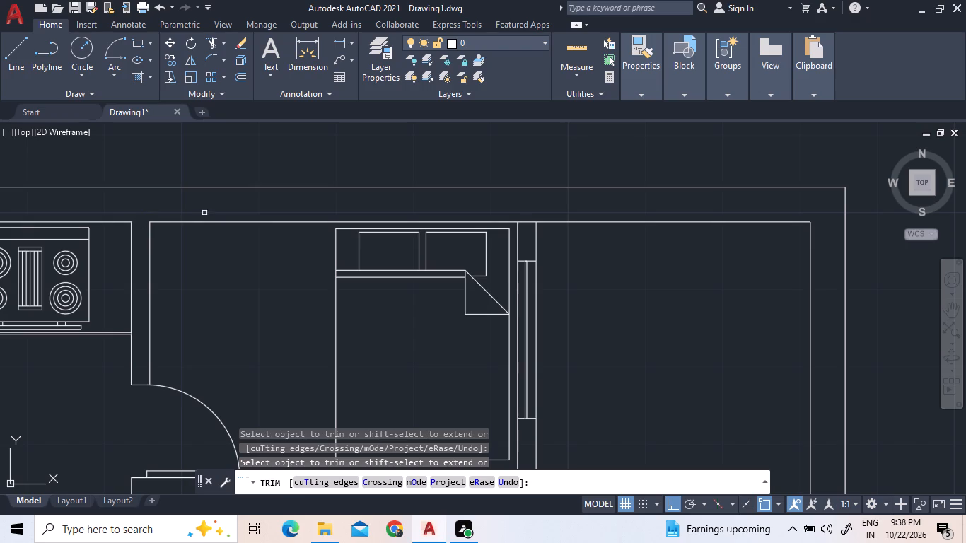
scroll(219, 295, "down", 1)
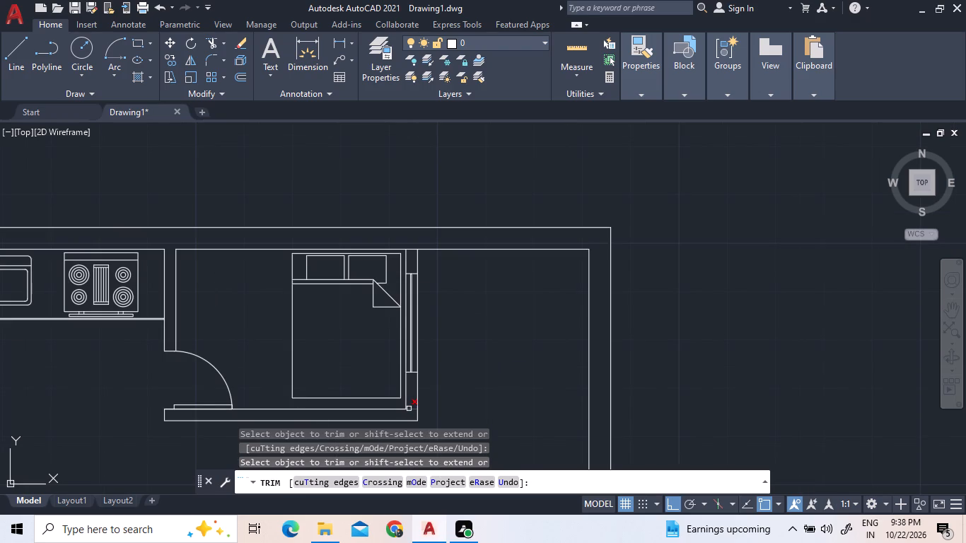
left_click(409, 409)
left_click(412, 249)
scroll(463, 354, "down", 2)
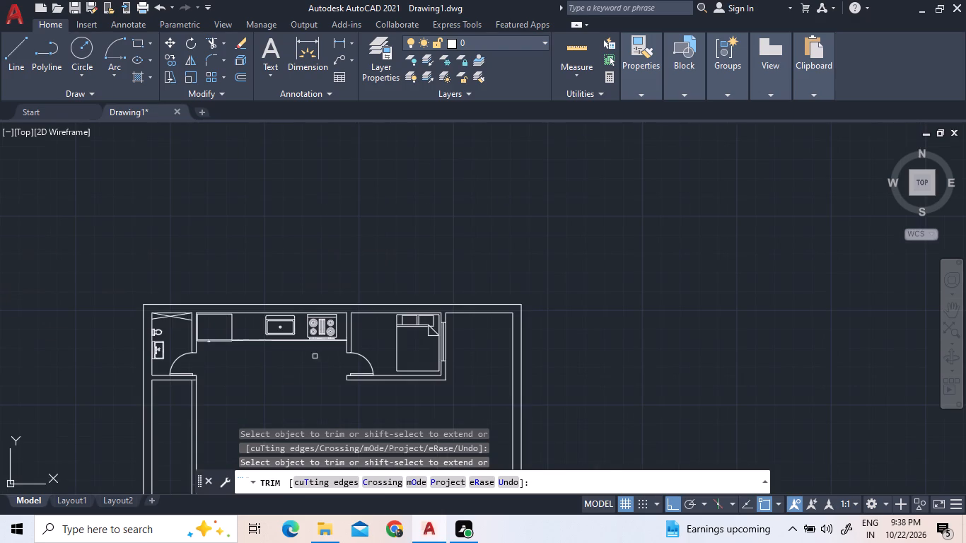
scroll(161, 381, "up", 2)
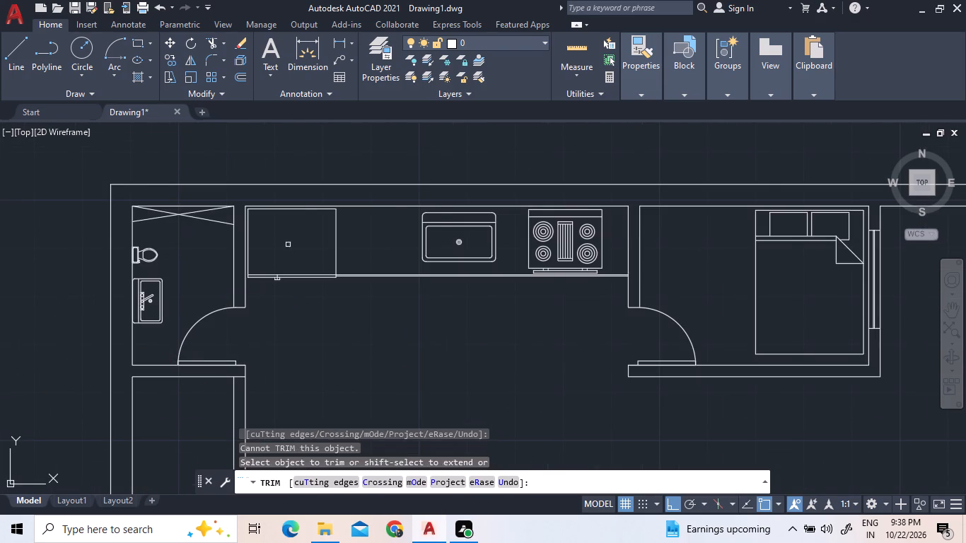
scroll(412, 209, "down", 1)
middle_click_drag(533, 381, 482, 306)
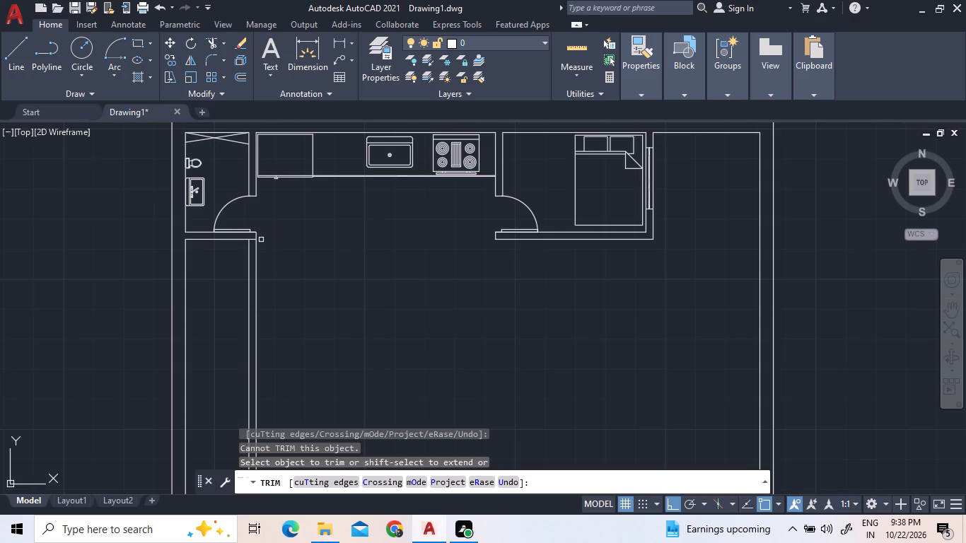
type("dc")
key("Escape")
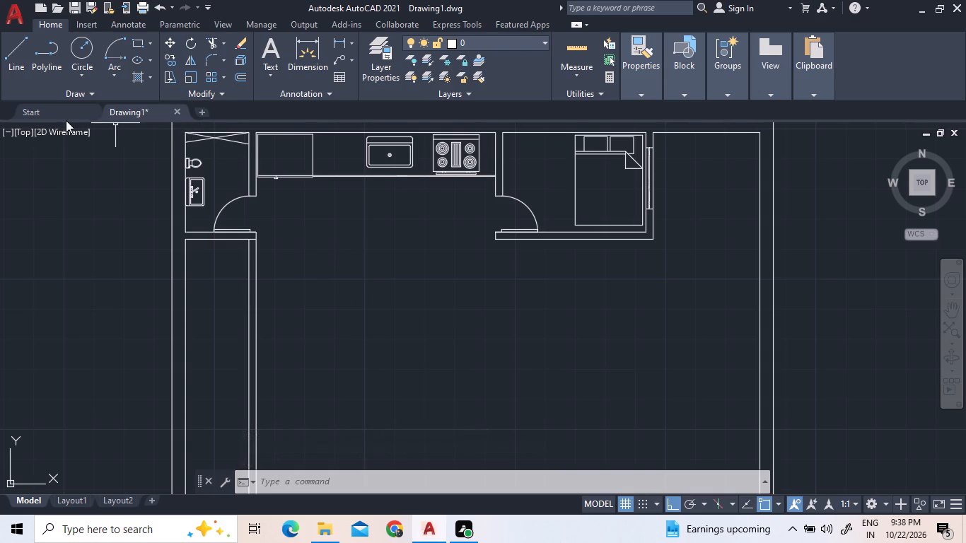
Insert the Dining Set - 36 x 72 in. block from DesignCenter in the empty area west of the house.
type("dc")
key("Return")
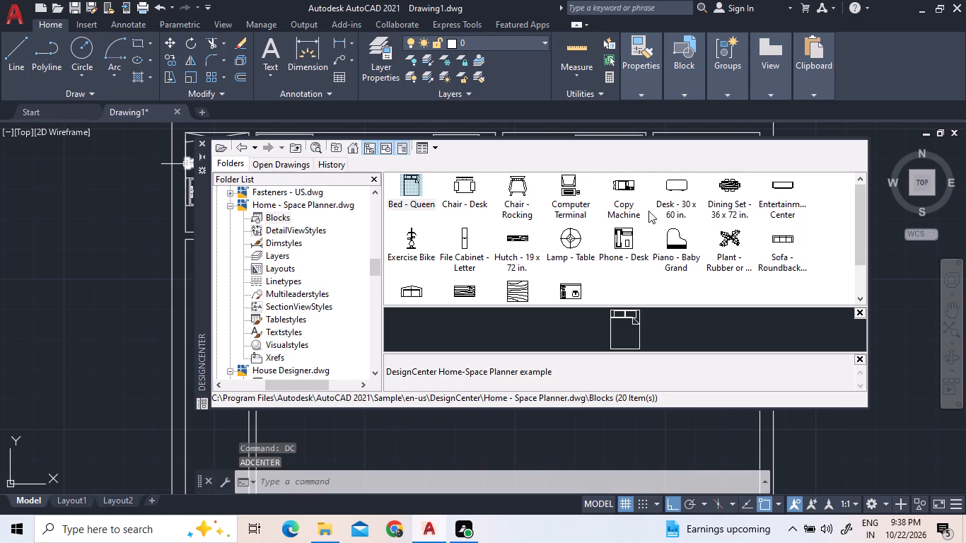
scroll(737, 247, "down", 1)
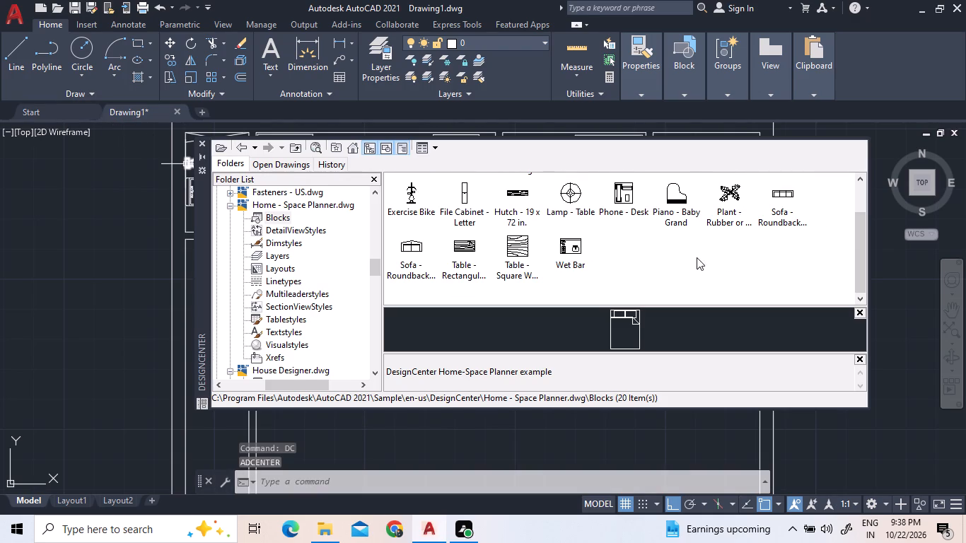
scroll(694, 257, "up", 2)
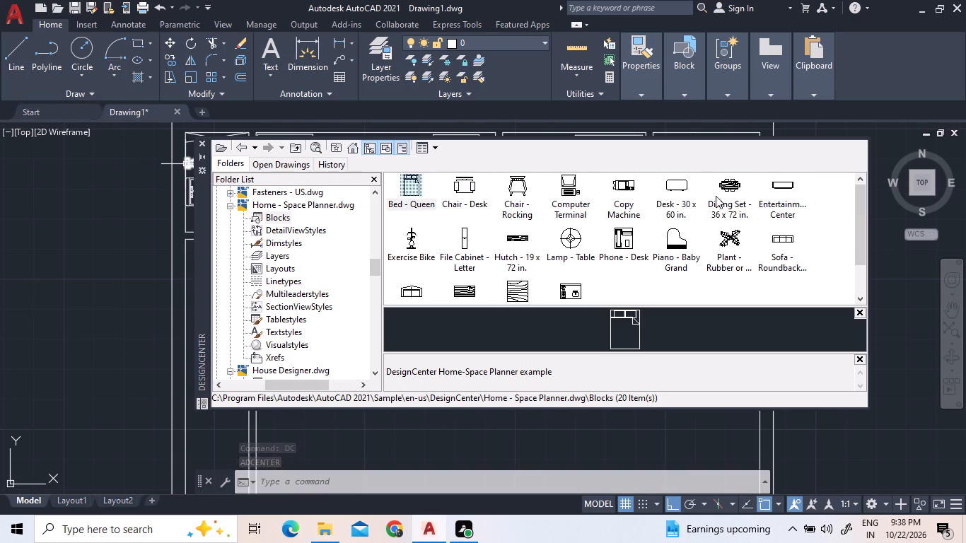
left_click_drag(732, 189, 95, 239)
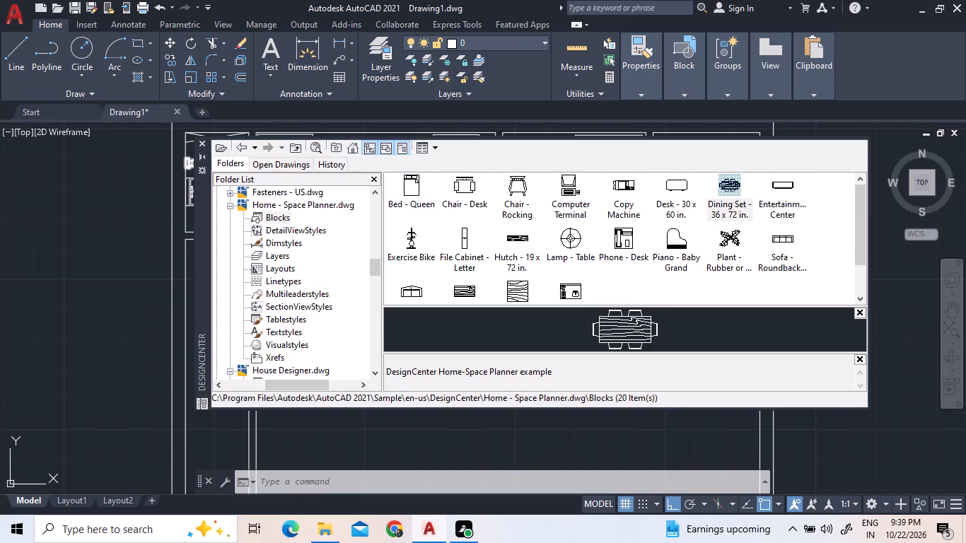
left_click_drag(95, 239, 52, 233)
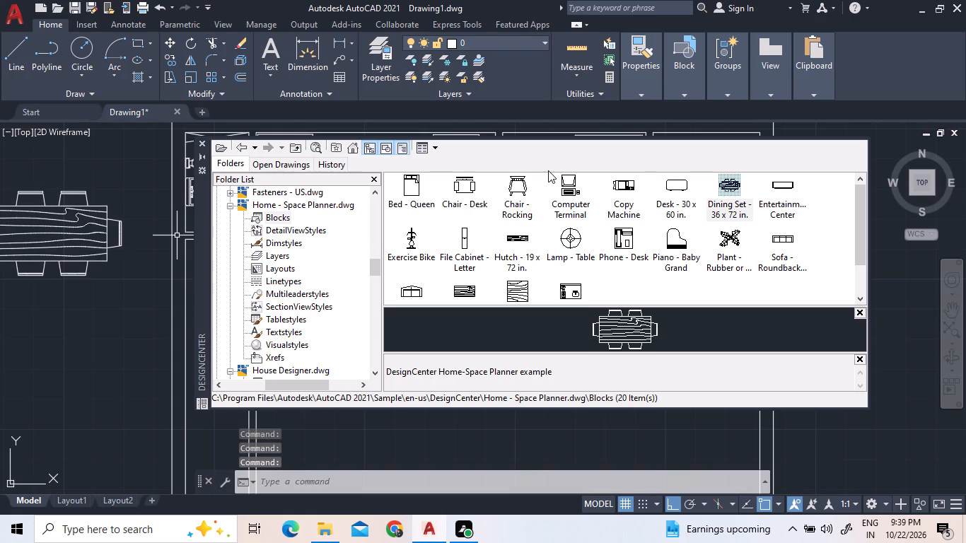
Insert the Chair - Rocking block from DesignCenter just south of the dining set.
left_click_drag(512, 183, 97, 286)
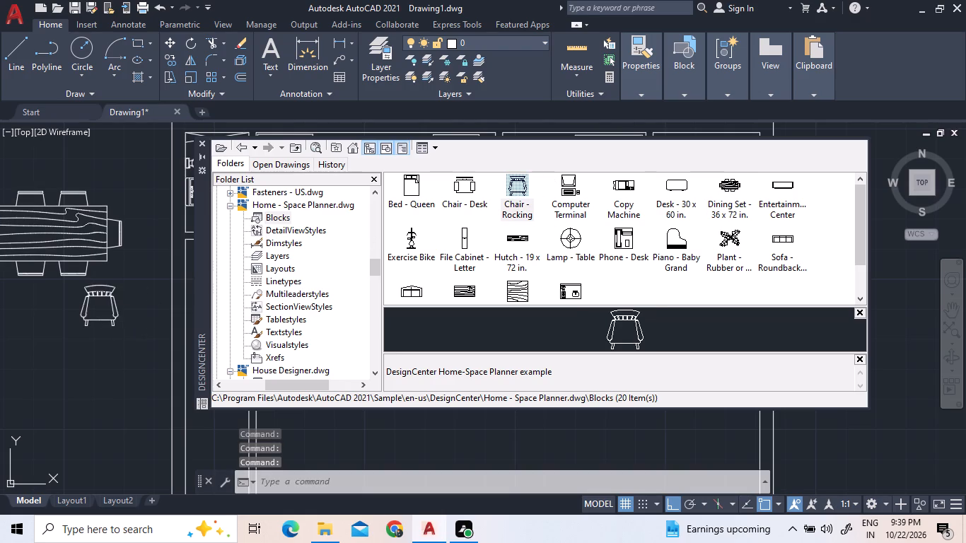
left_click_drag(97, 286, 69, 315)
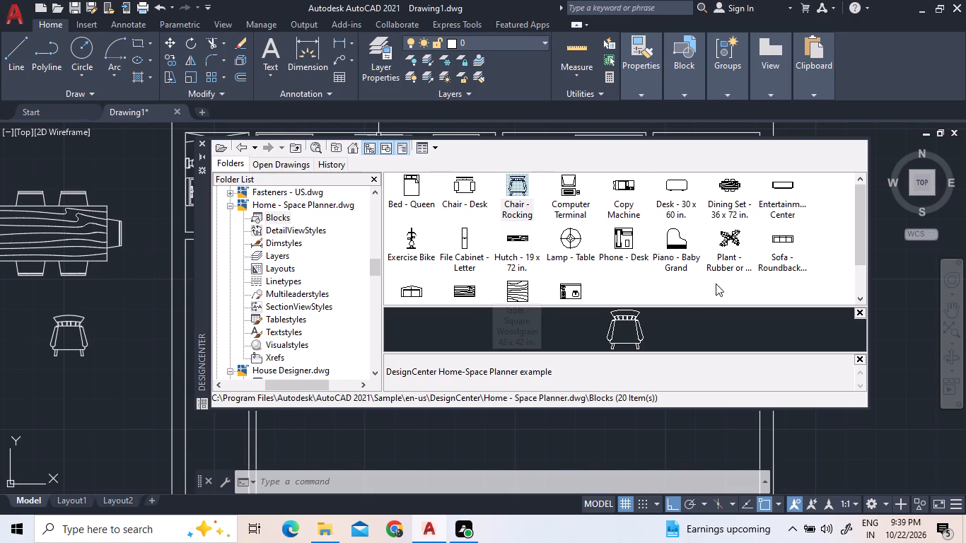
Insert the three-seat and two-seat roundback sofa blocks south of the rocking chair and close DesignCenter.
left_click_drag(788, 237, 111, 279)
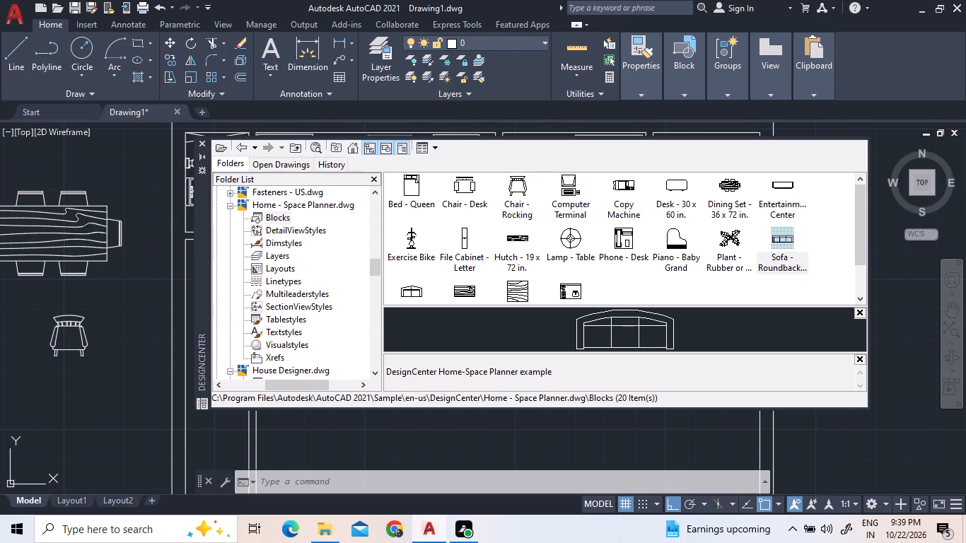
left_click_drag(111, 279, 10, 389)
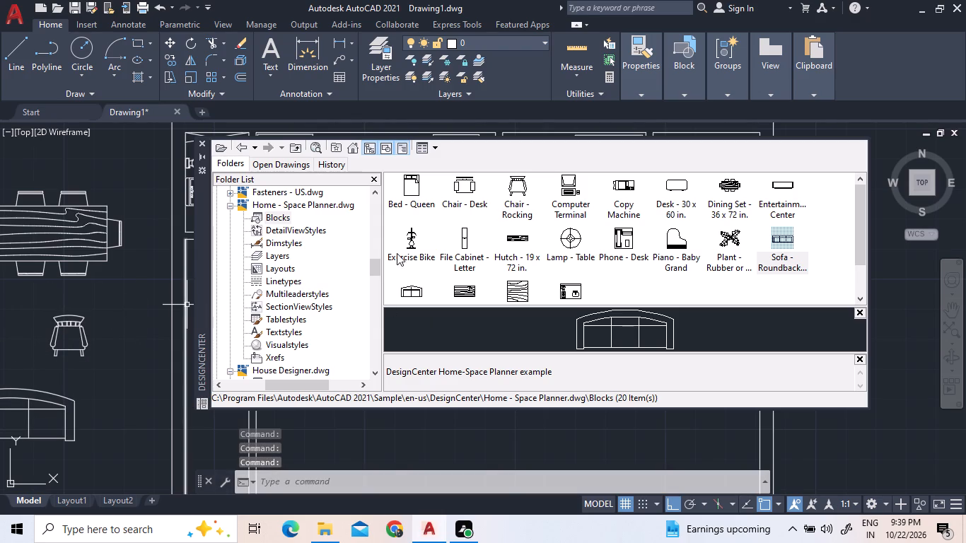
left_click_drag(419, 286, 418, 286)
left_click_drag(418, 286, 104, 452)
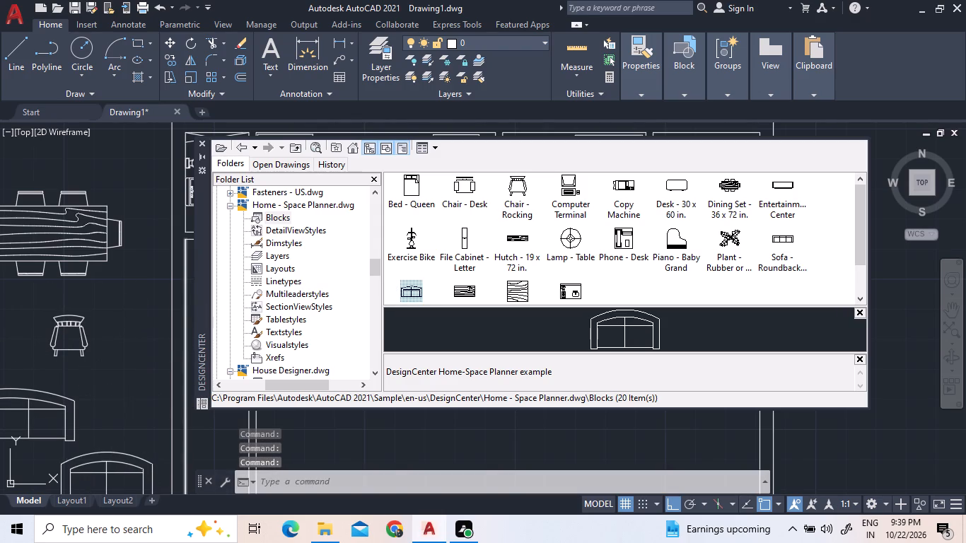
left_click_drag(104, 452, 103, 452)
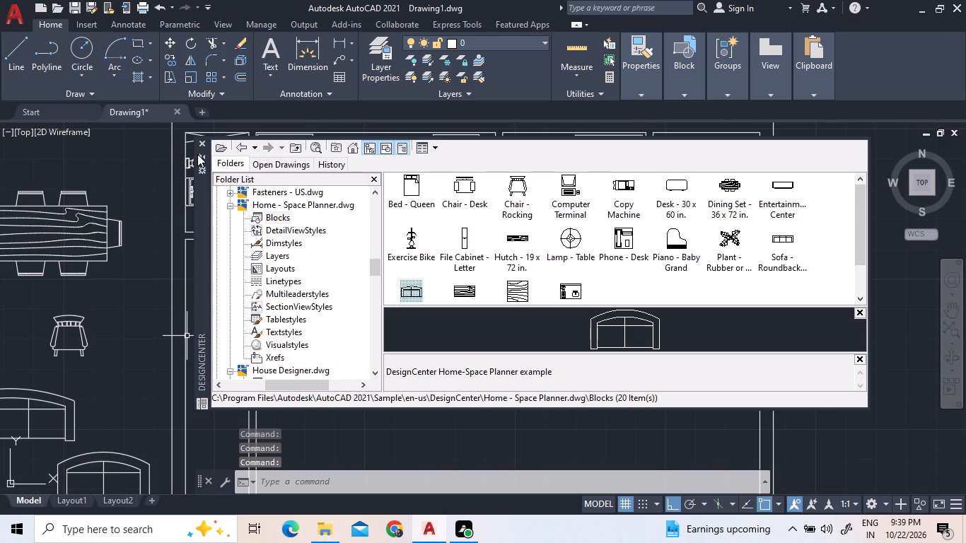
left_click(200, 141)
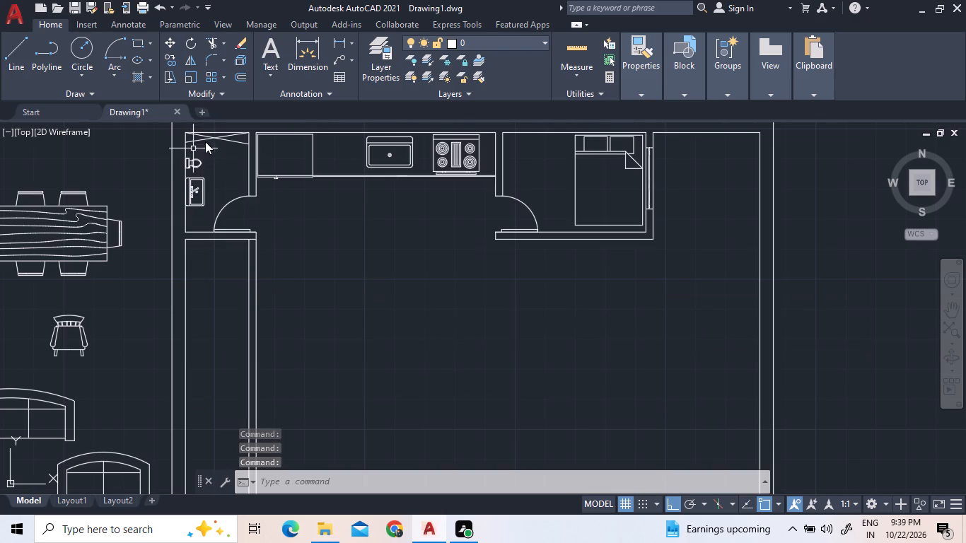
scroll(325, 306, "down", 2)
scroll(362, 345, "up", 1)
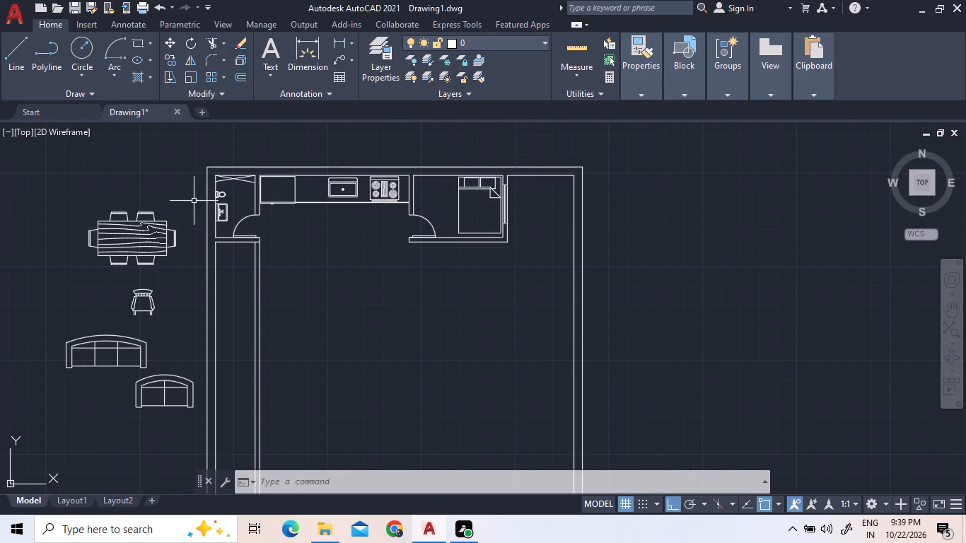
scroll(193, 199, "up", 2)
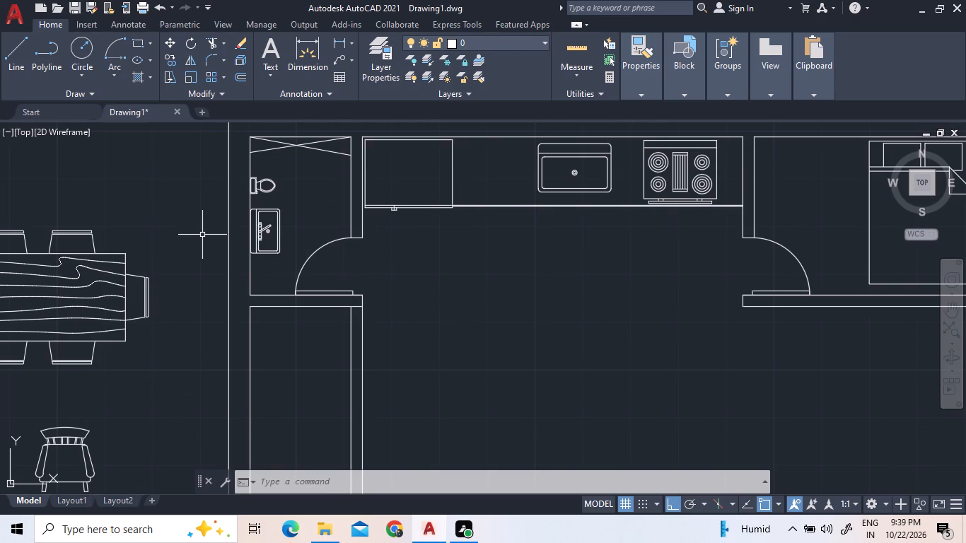
Copy the northwest bathroom with its walls, fixtures and door about 10.5 units due east, outside the house.
left_click(356, 299)
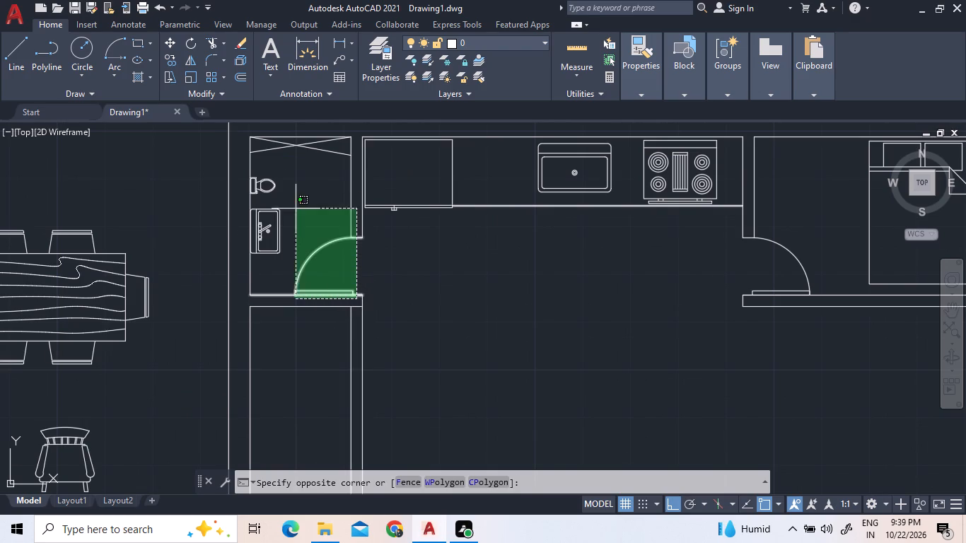
left_click(243, 132)
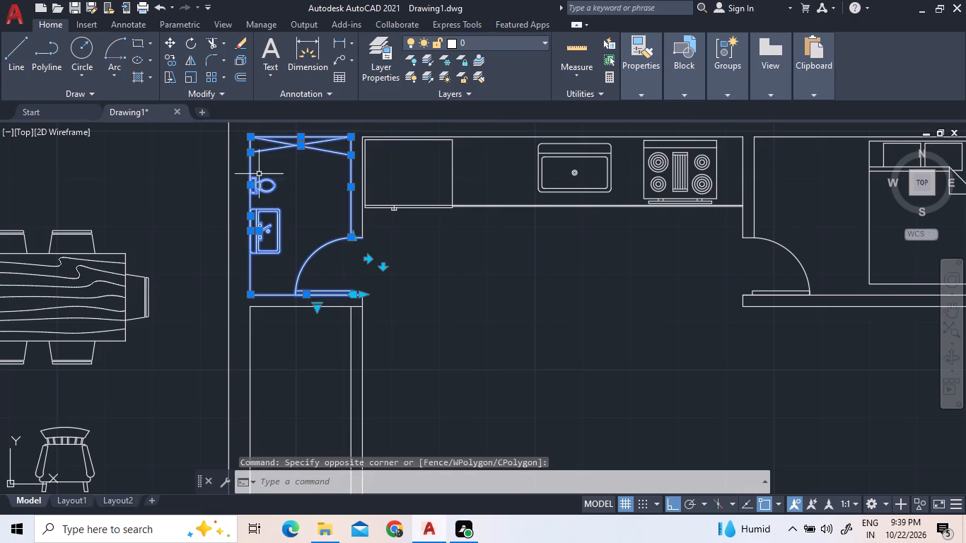
right_click(284, 211)
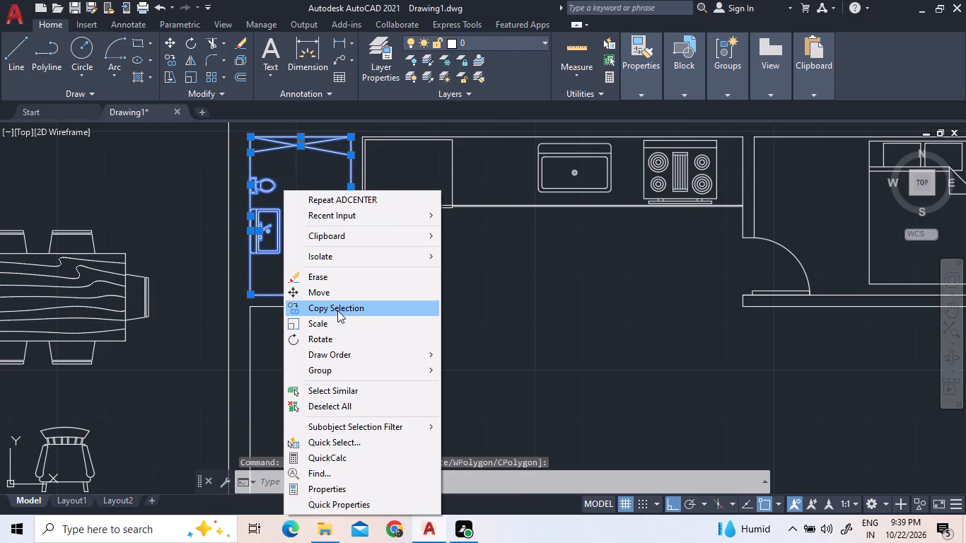
left_click(337, 310)
left_click(306, 245)
scroll(313, 274, "down", 3)
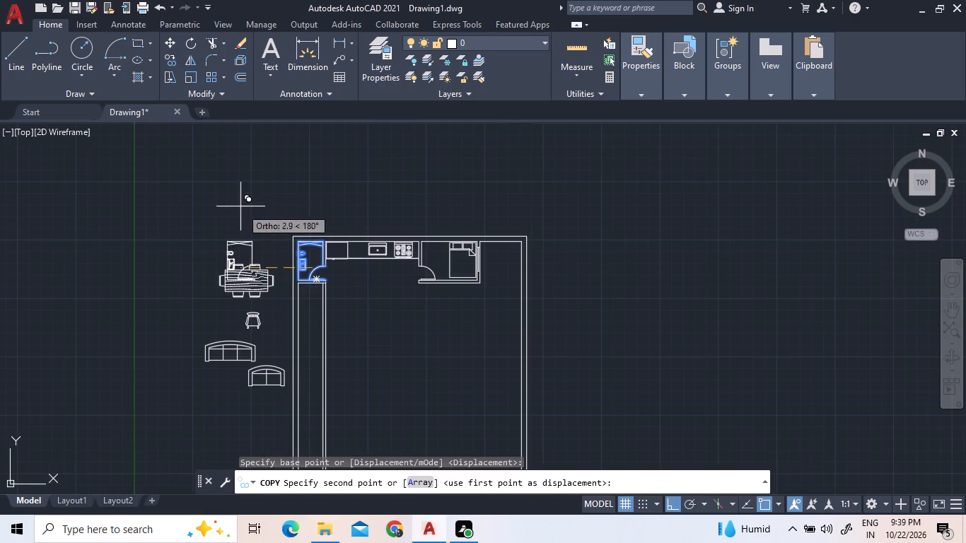
scroll(549, 336, "up", 2)
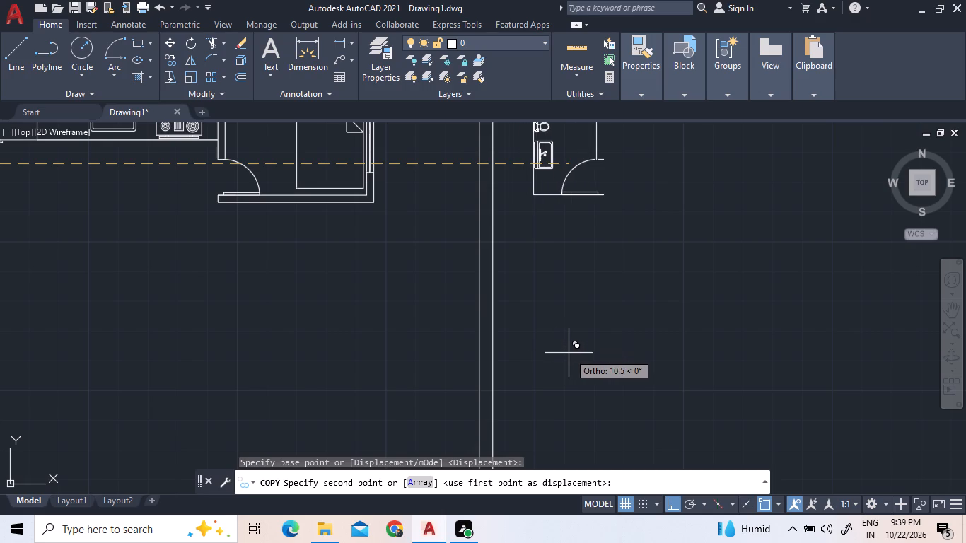
left_click(574, 358)
right_click_drag(723, 428, 723, 436)
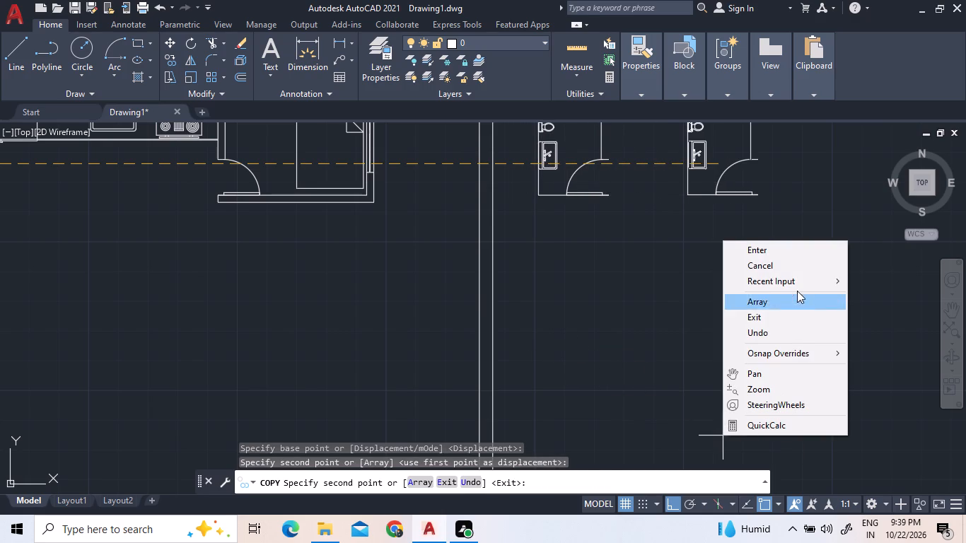
left_click(796, 252)
Mirror the copied bathroom about a vertical axis through the east end of its door wall, keeping the source objects.
scroll(771, 296, "down", 1)
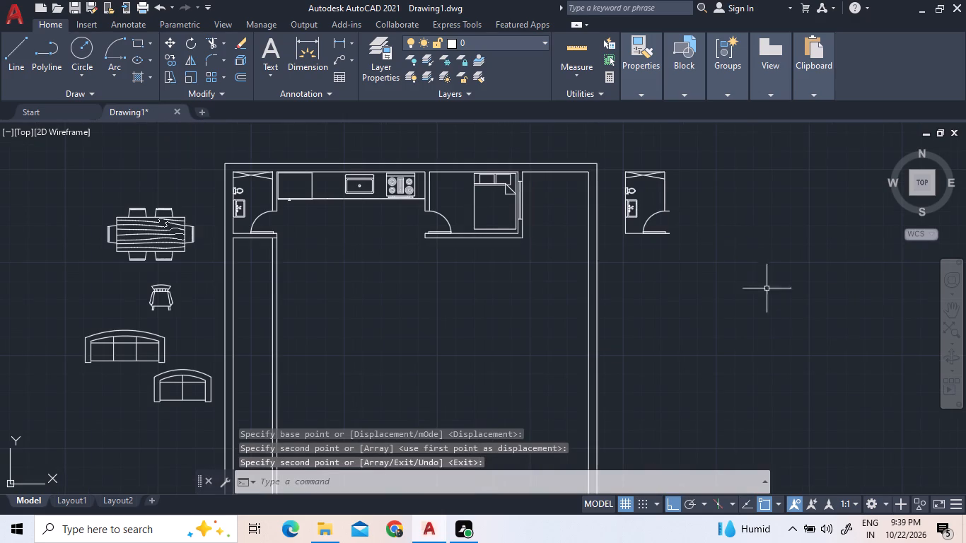
left_click(702, 250)
left_click(610, 150)
right_click(643, 216)
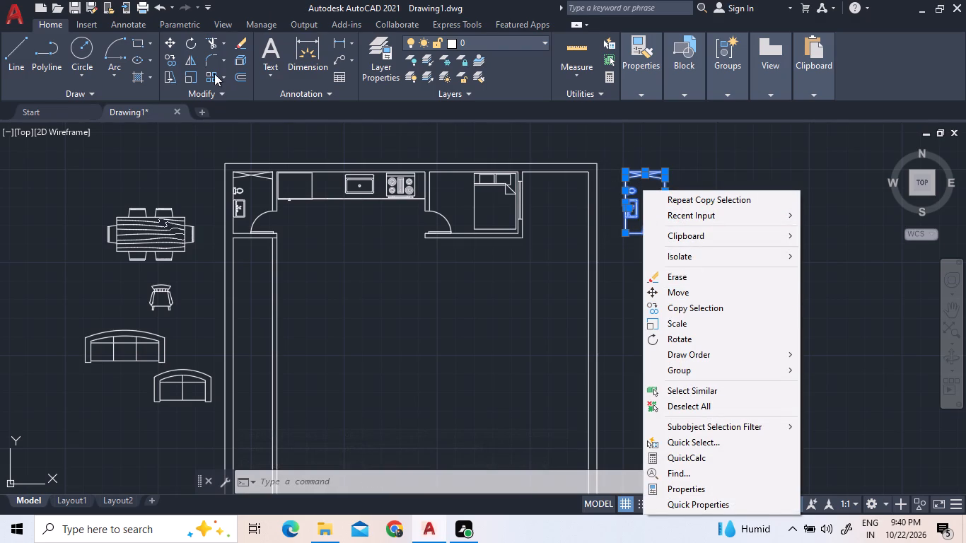
left_click(187, 63)
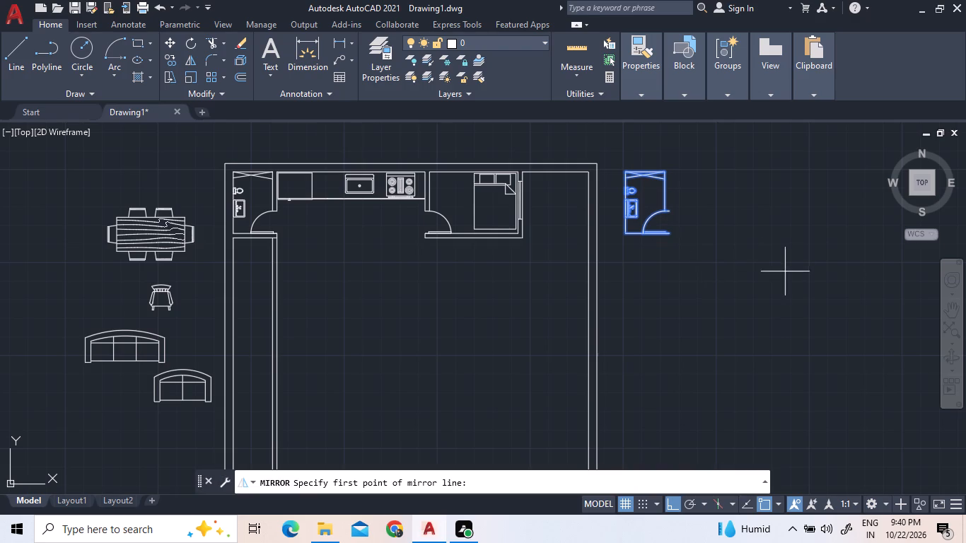
scroll(668, 148, "up", 2)
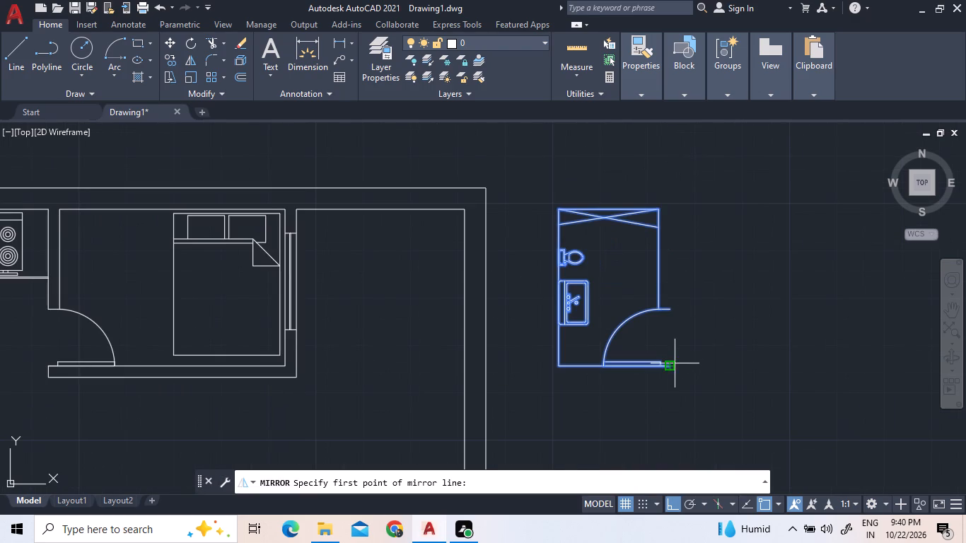
left_click(673, 365)
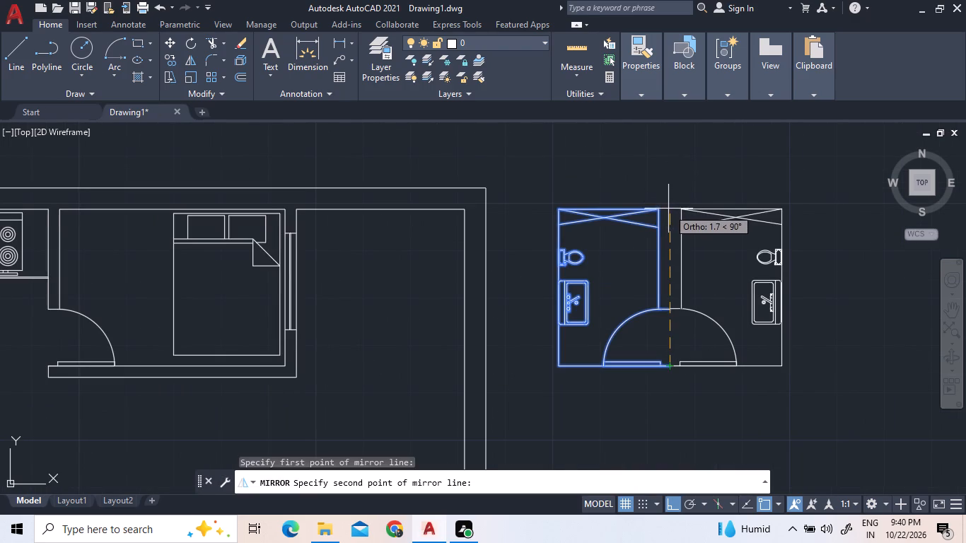
scroll(668, 208, "up", 4)
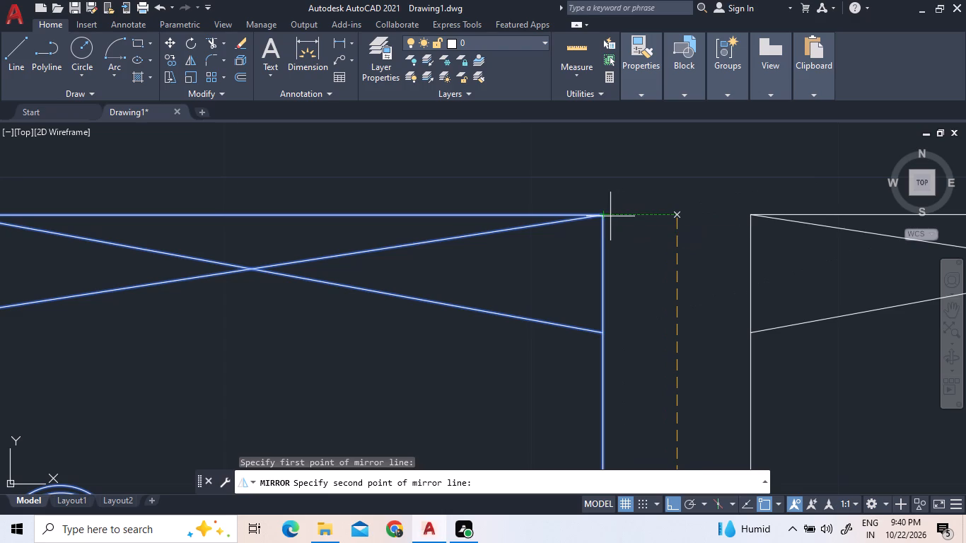
left_click(677, 216)
scroll(677, 216, "down", 3)
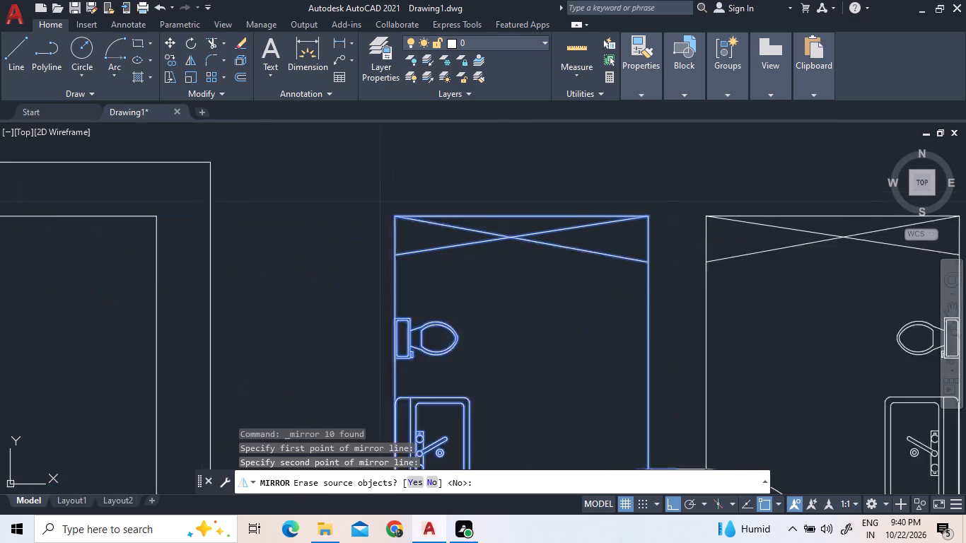
scroll(692, 279, "down", 3)
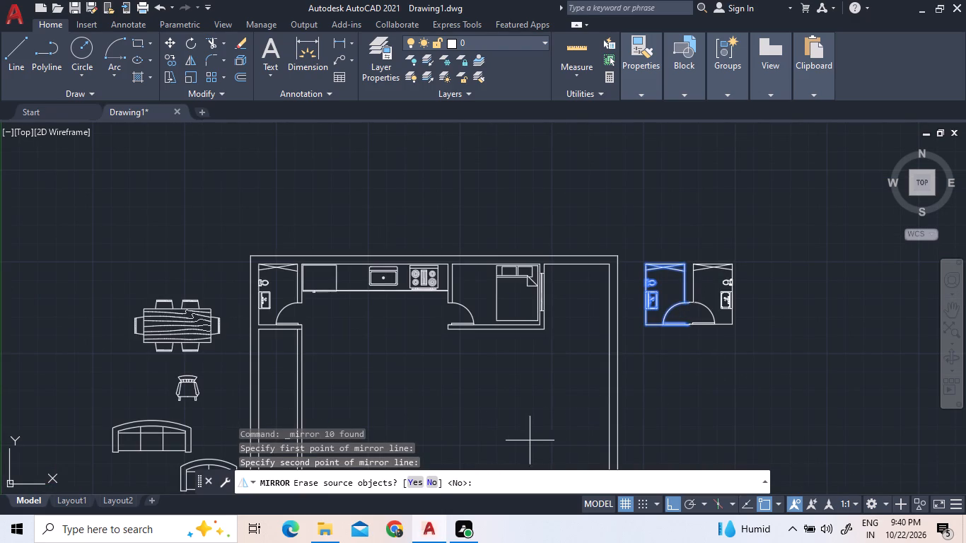
left_click(437, 484)
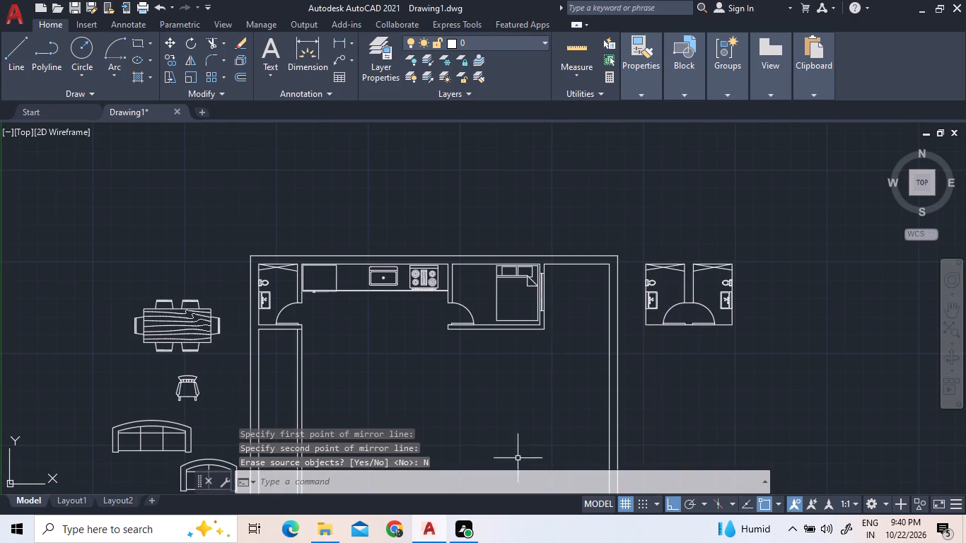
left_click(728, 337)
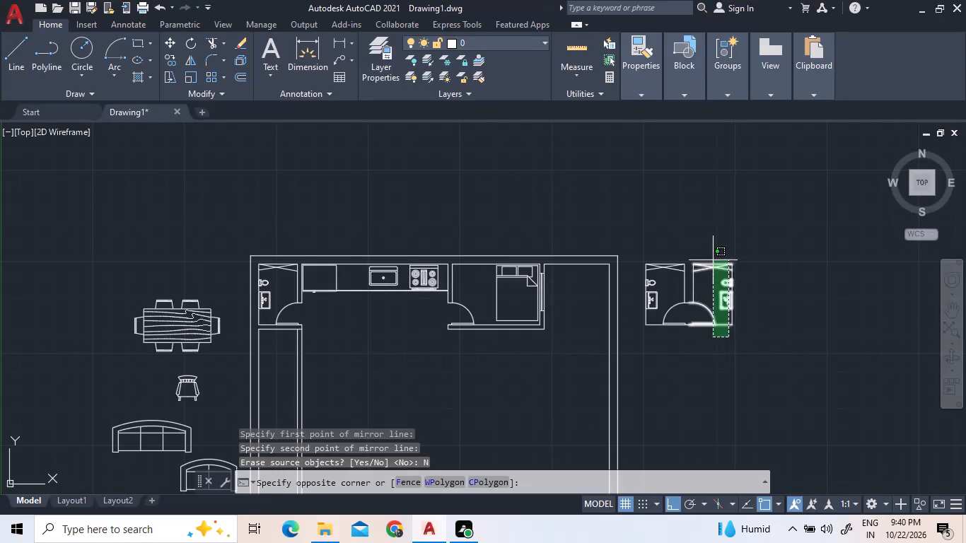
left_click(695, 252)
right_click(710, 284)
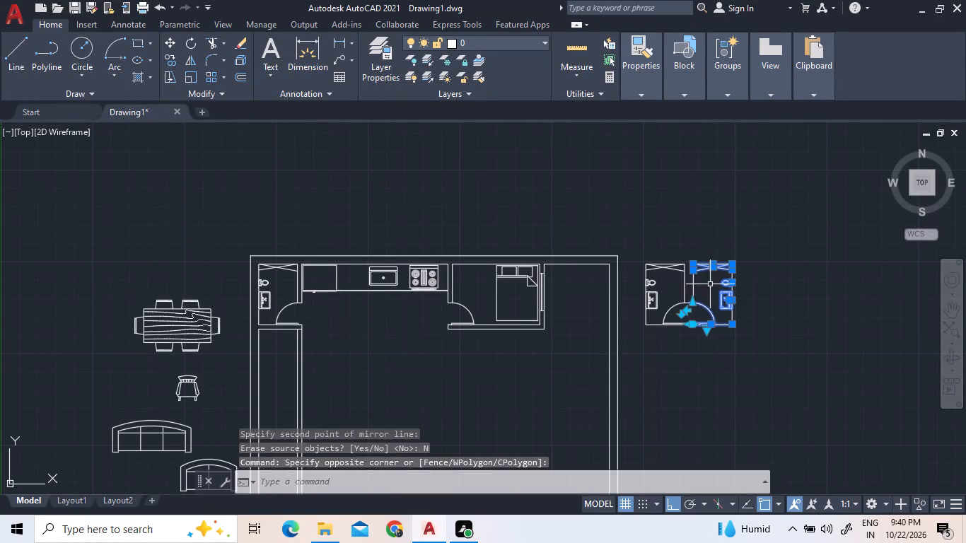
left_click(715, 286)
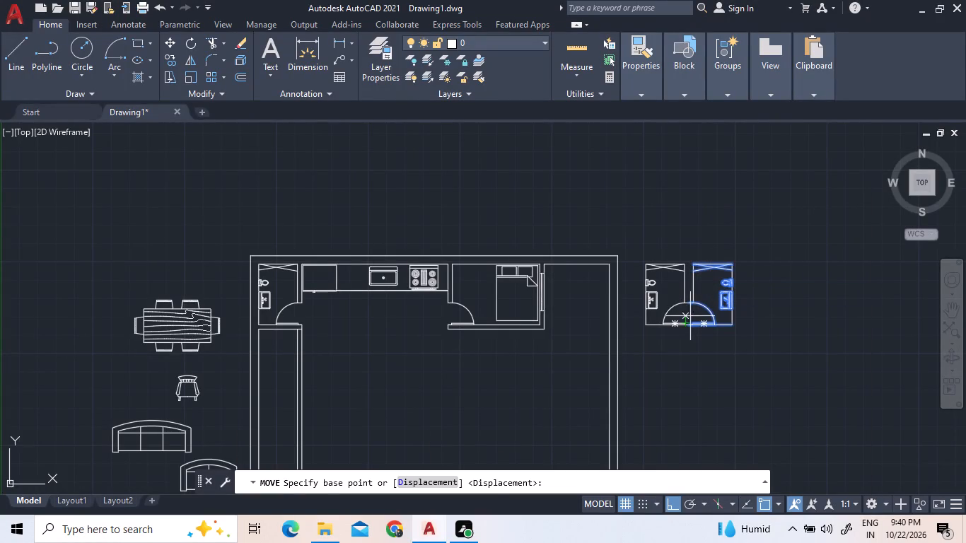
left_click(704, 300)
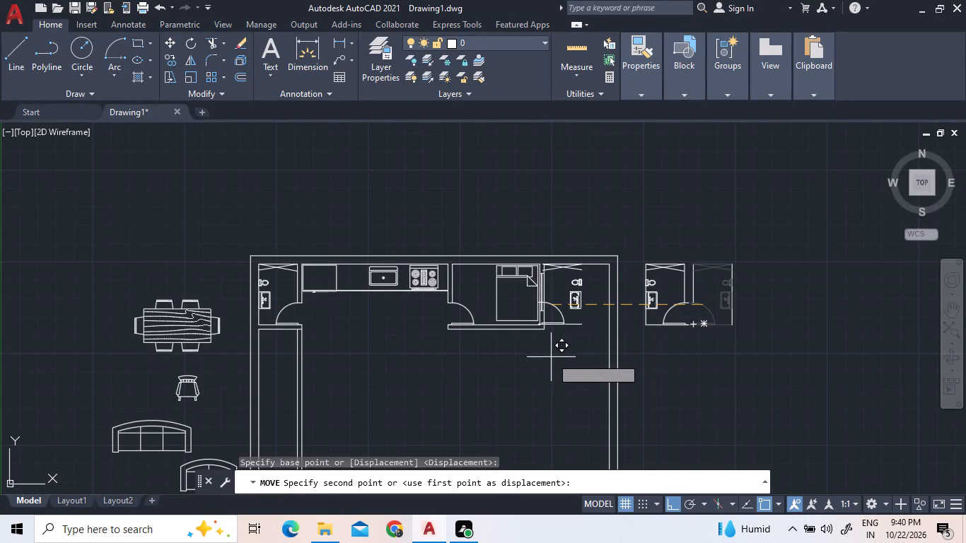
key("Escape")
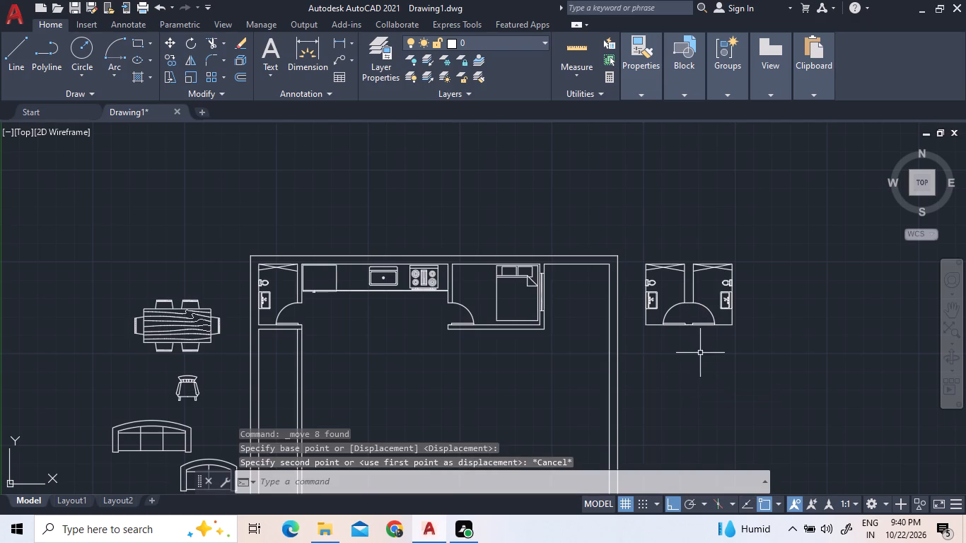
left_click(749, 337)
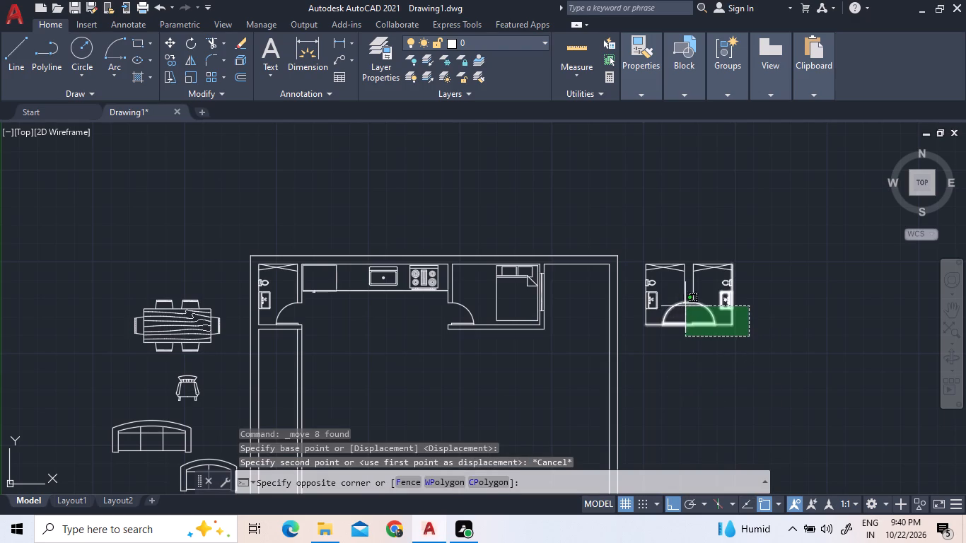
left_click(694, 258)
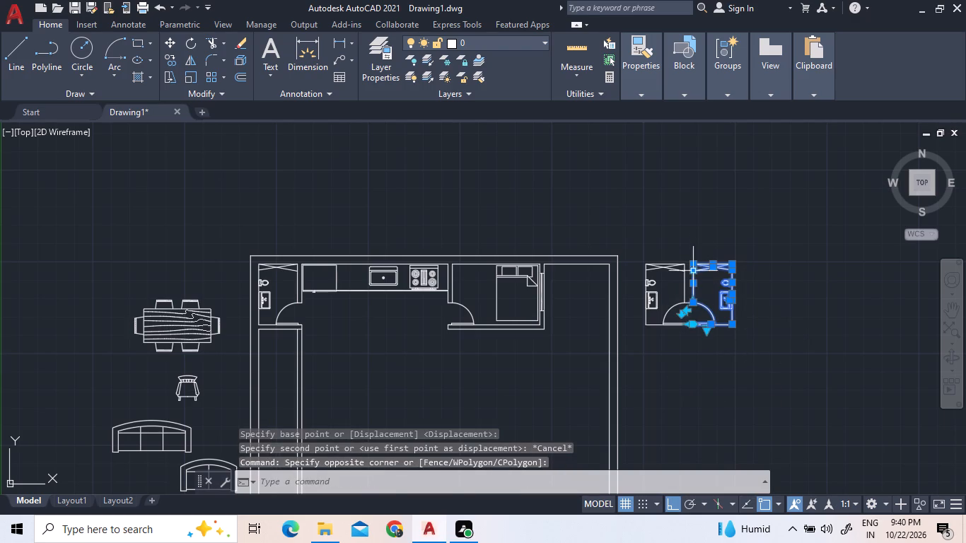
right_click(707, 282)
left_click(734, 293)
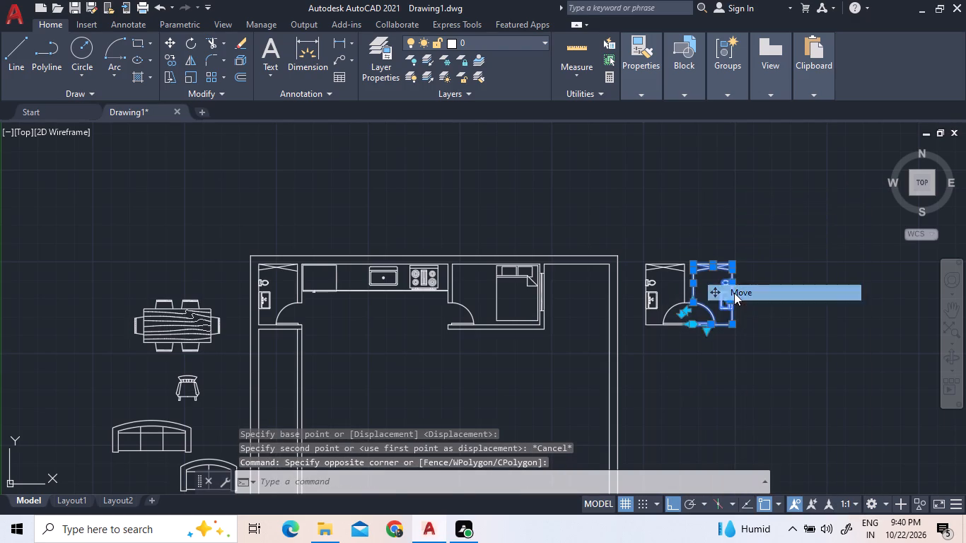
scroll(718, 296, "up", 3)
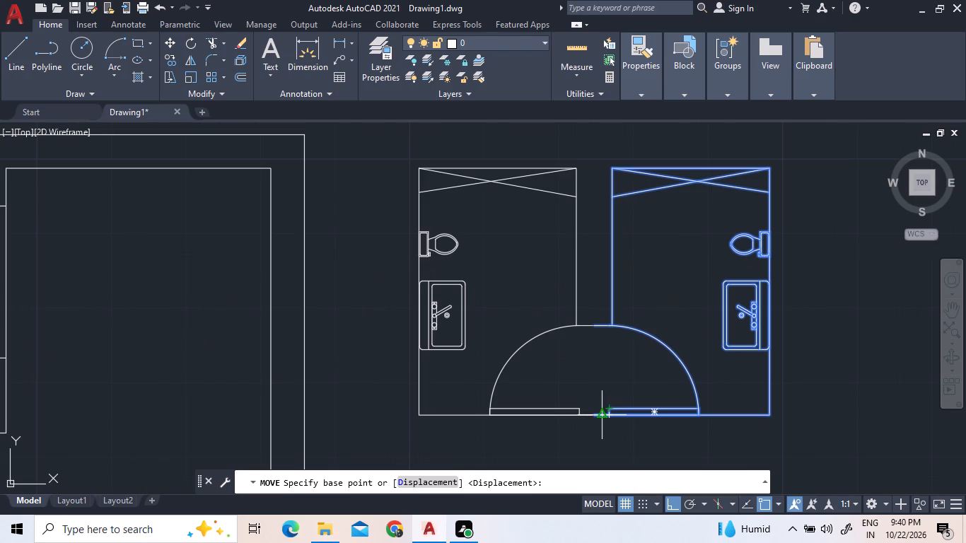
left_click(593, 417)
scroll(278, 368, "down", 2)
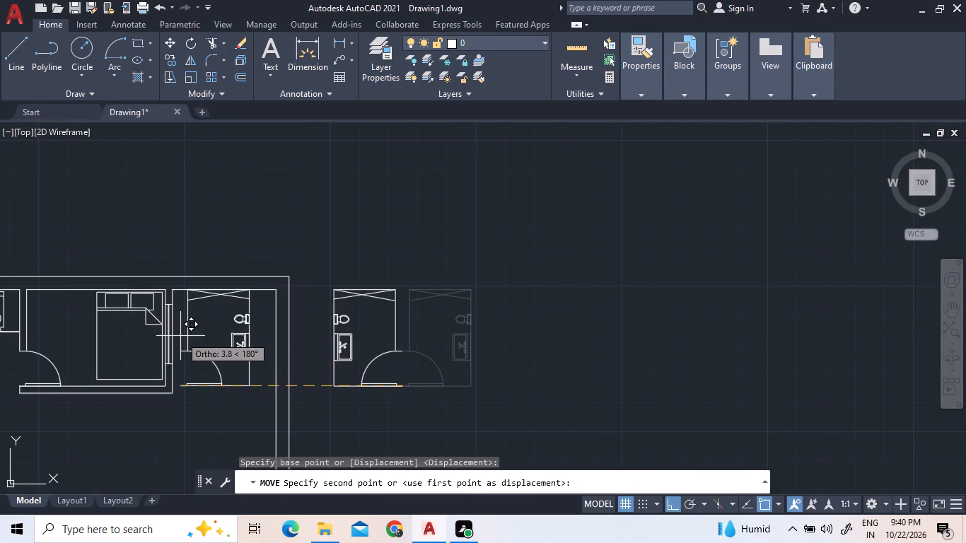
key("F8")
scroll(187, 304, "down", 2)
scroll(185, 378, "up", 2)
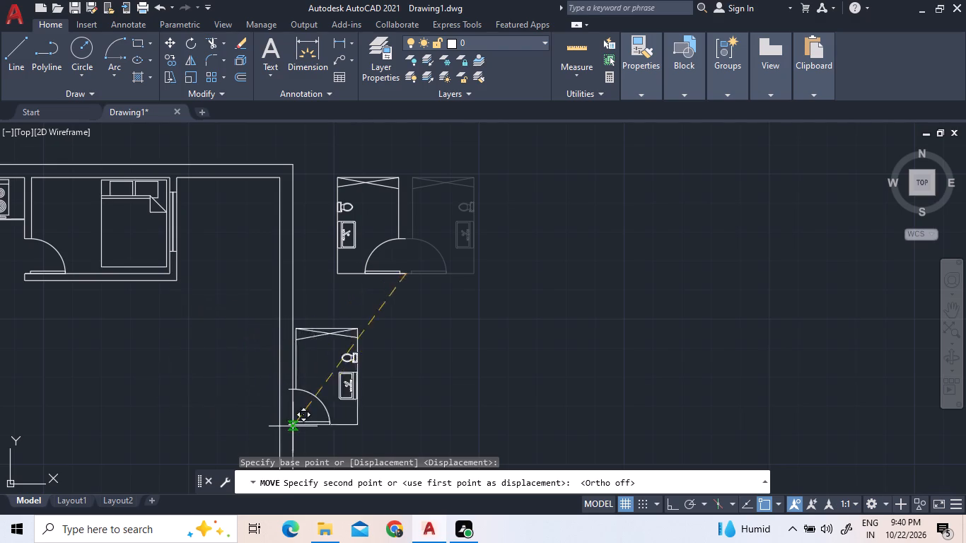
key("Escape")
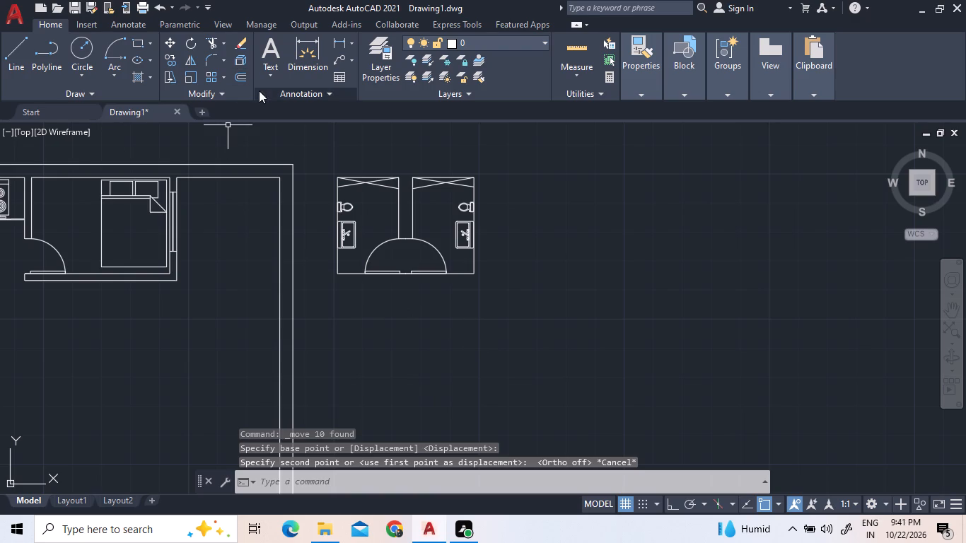
Offset the outer line of the bedroom's south wall 2.48 to the south.
left_click(242, 79)
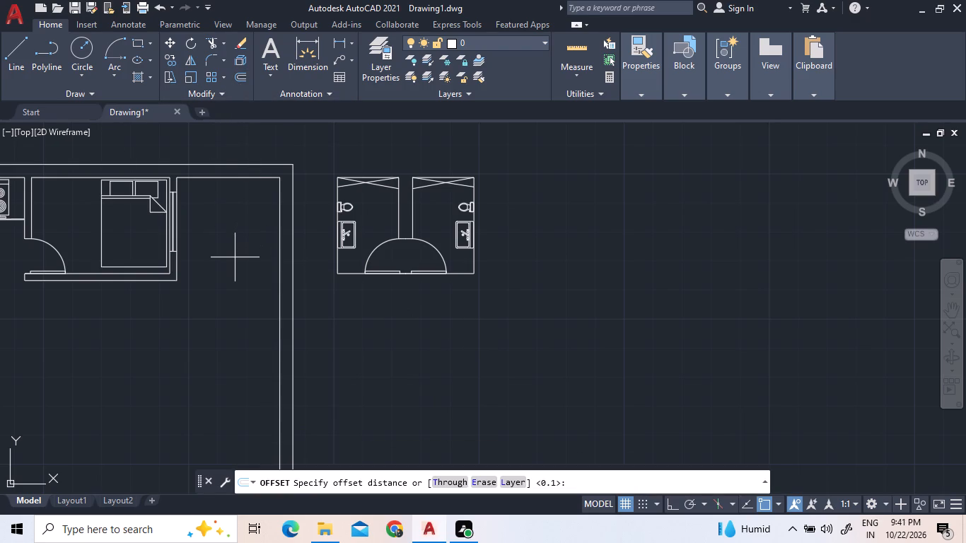
type("2.48")
key("Return")
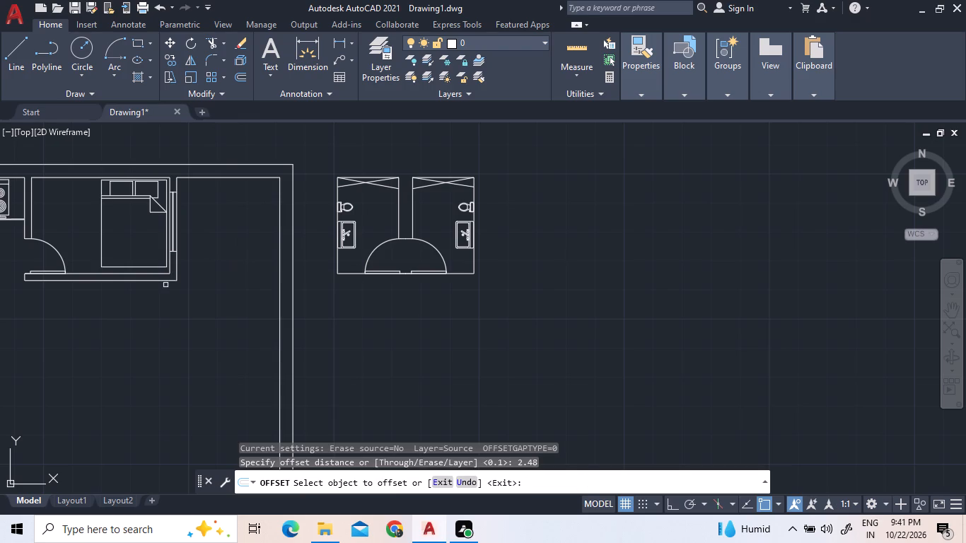
left_click(168, 279)
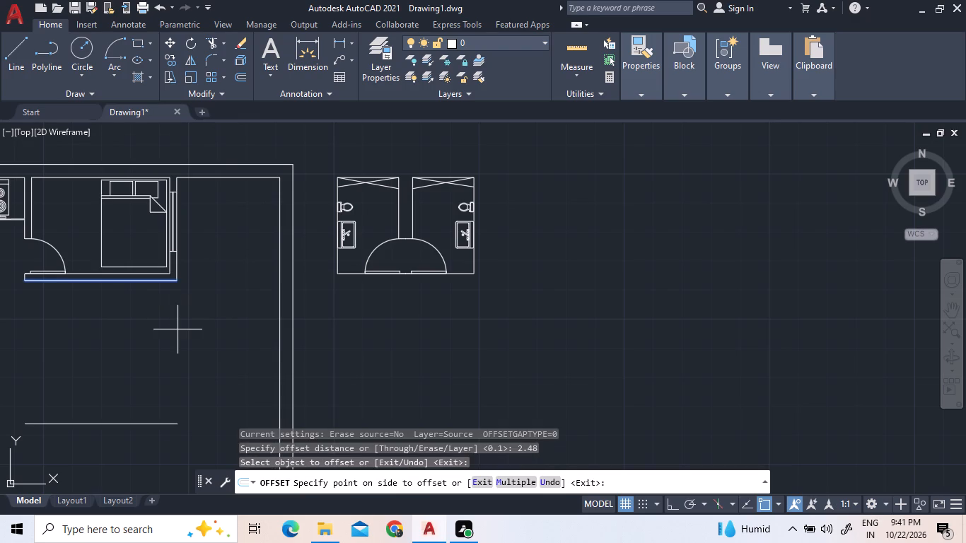
left_click(179, 332)
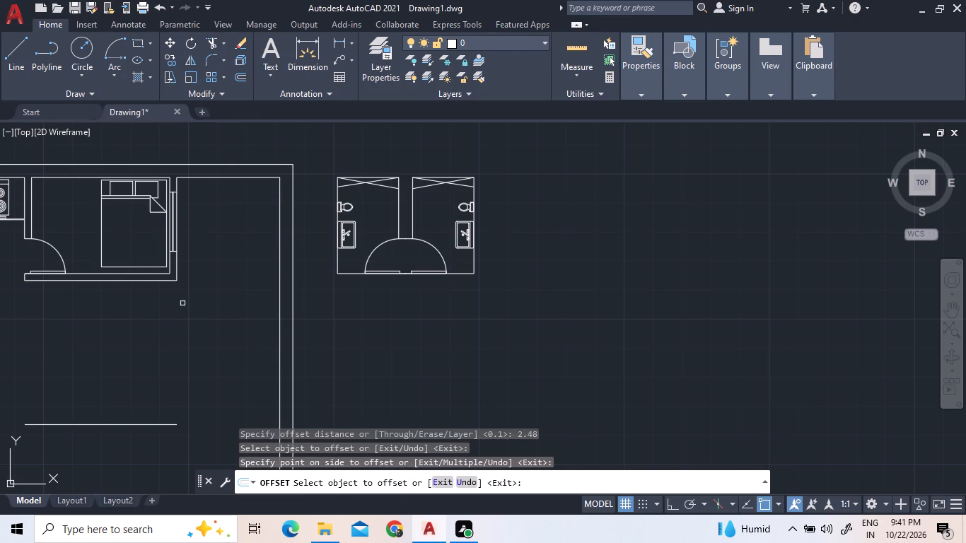
Offset the detached horizontal wall line south of the bedroom by 1.40 to the south.
scroll(181, 282, "down", 2)
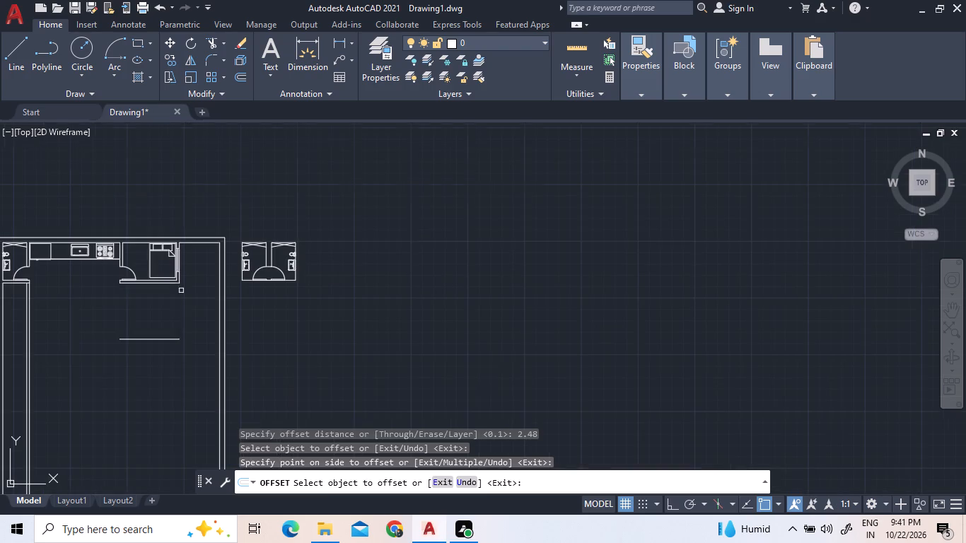
scroll(168, 368, "up", 2)
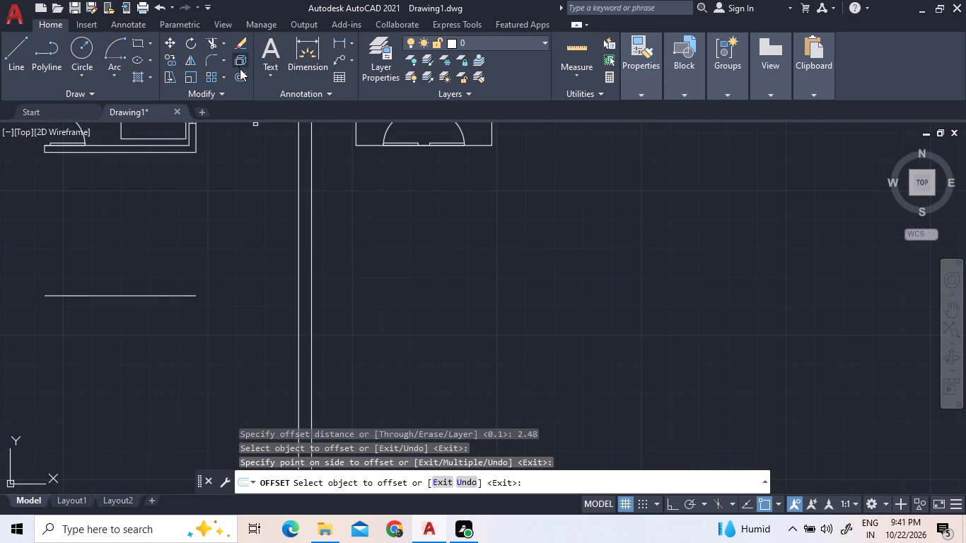
left_click(243, 77)
type("1.40")
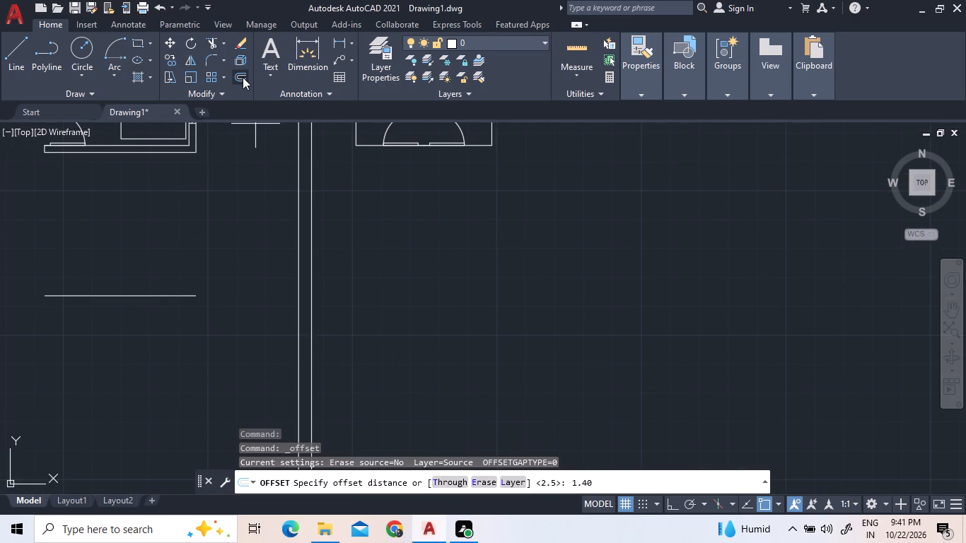
key("Return")
left_click(174, 295)
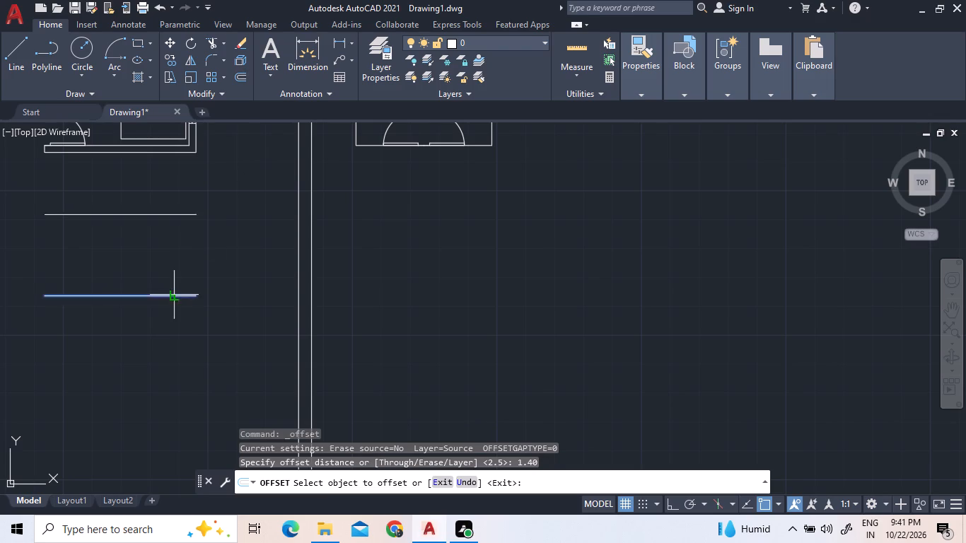
left_click(181, 335)
right_click(207, 308)
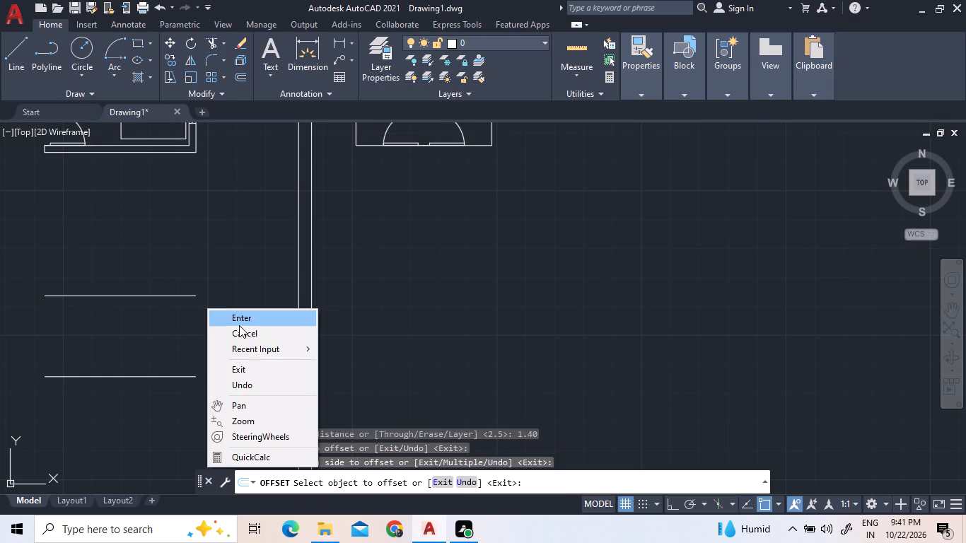
left_click(239, 325)
Move the mirrored eastern bathroom from its door wall's west end to the east end of the lower offset wall line.
scroll(240, 325, "down", 1)
left_click(425, 243)
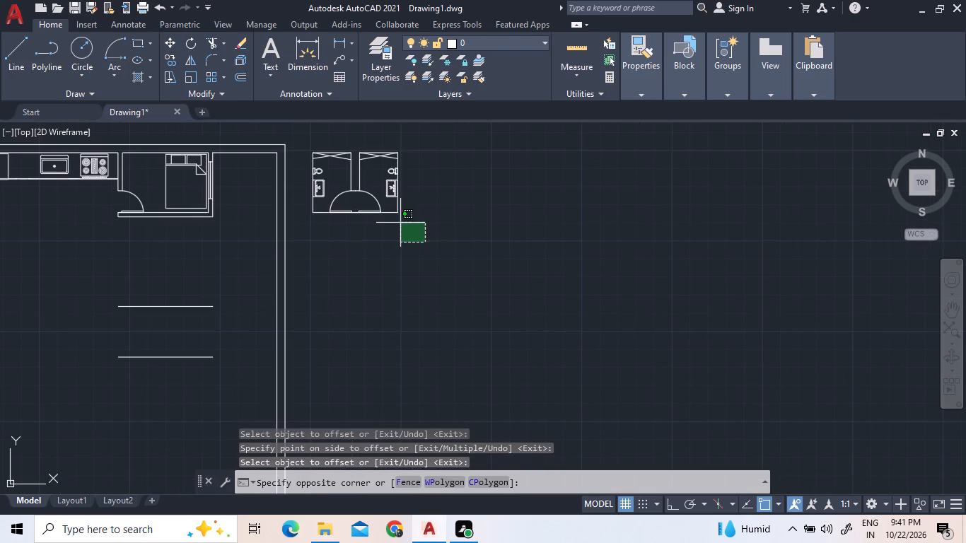
left_click(363, 124)
scroll(357, 156, "up", 3)
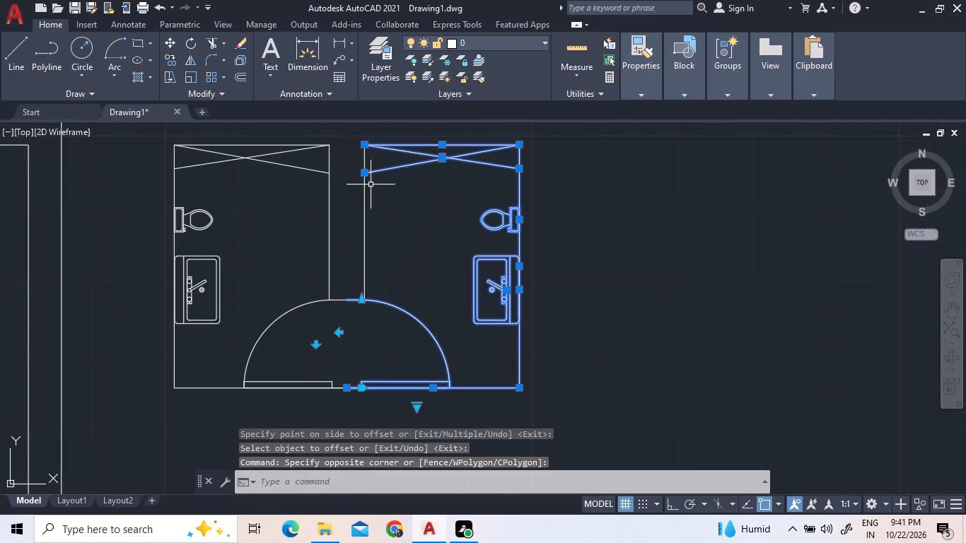
left_click(380, 204)
left_click(351, 201)
right_click(363, 200)
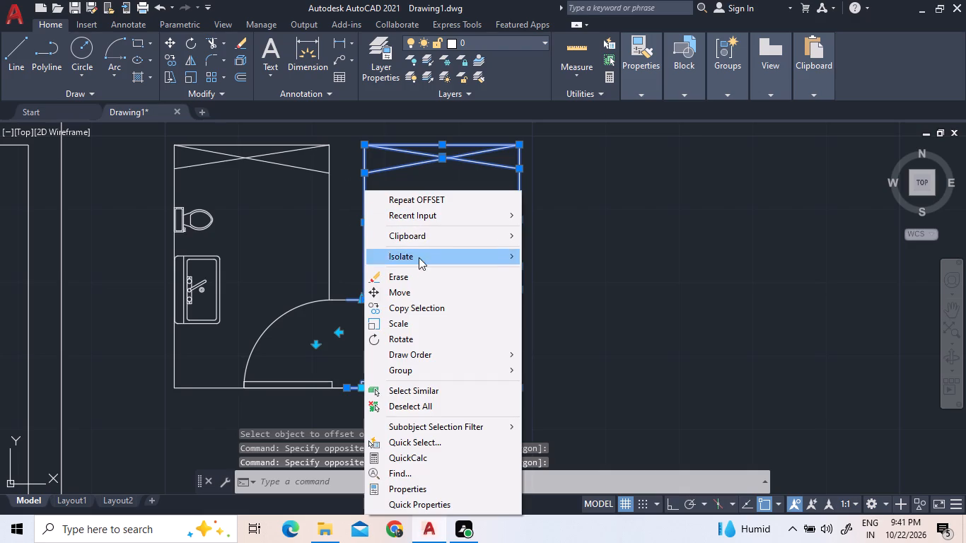
left_click(419, 294)
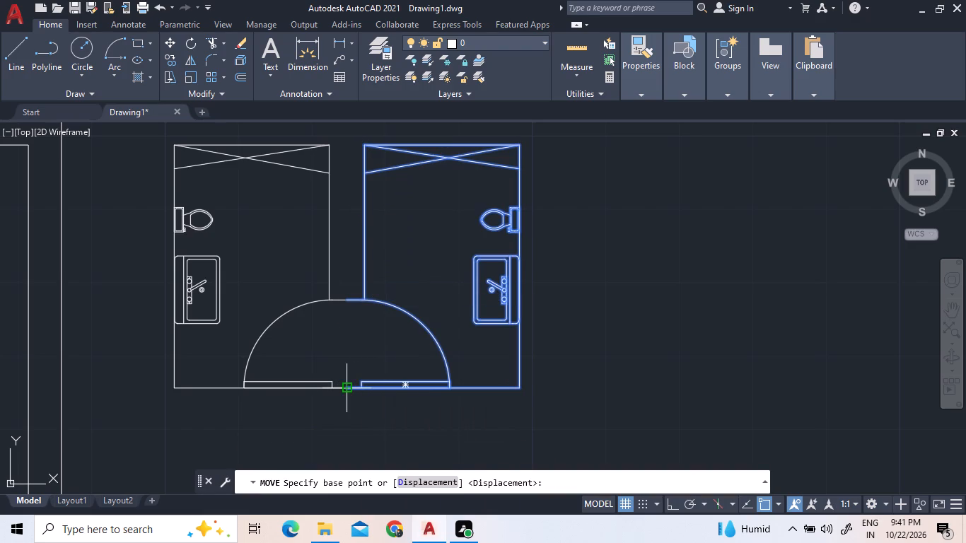
left_click(349, 389)
scroll(419, 250, "down", 3)
scroll(379, 311, "down", 1)
scroll(327, 411, "up", 1)
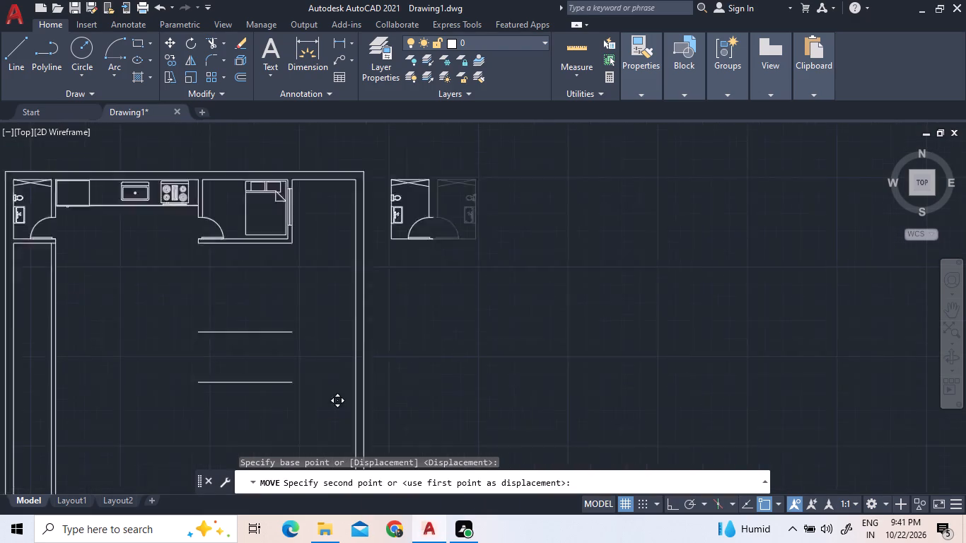
scroll(327, 411, "up", 2)
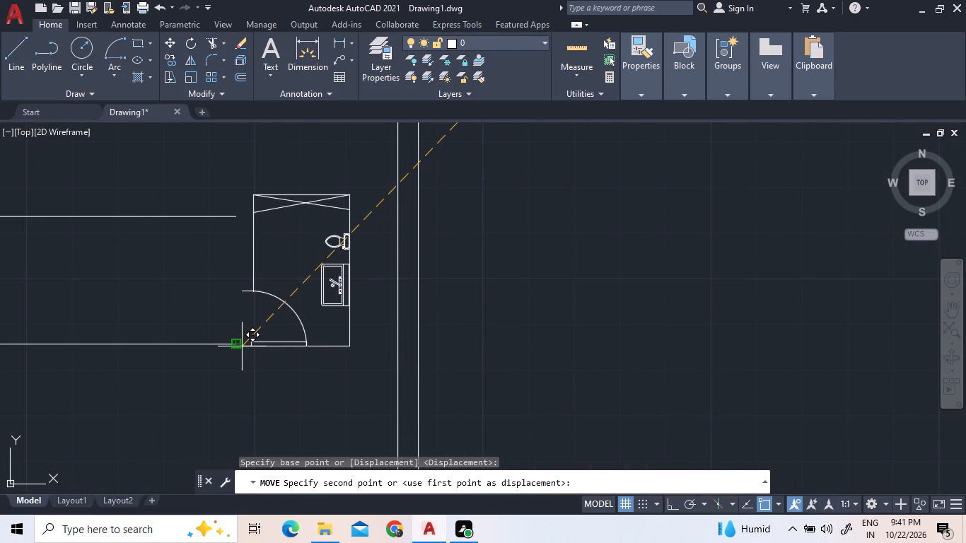
scroll(241, 343, "up", 3)
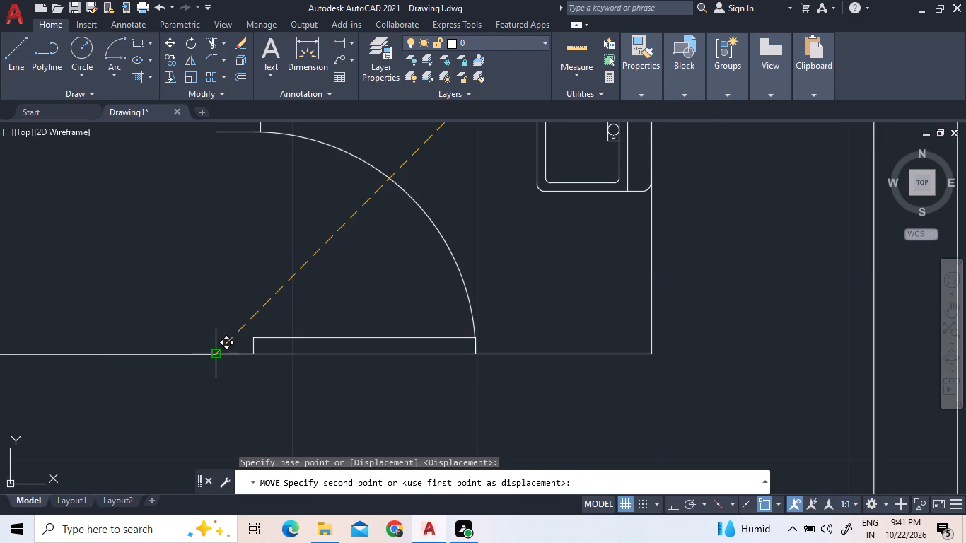
left_click(220, 355)
Extend both lines of the bedroom's east wall south to the lower offset wall line beside the moved bathroom.
scroll(277, 365, "down", 4)
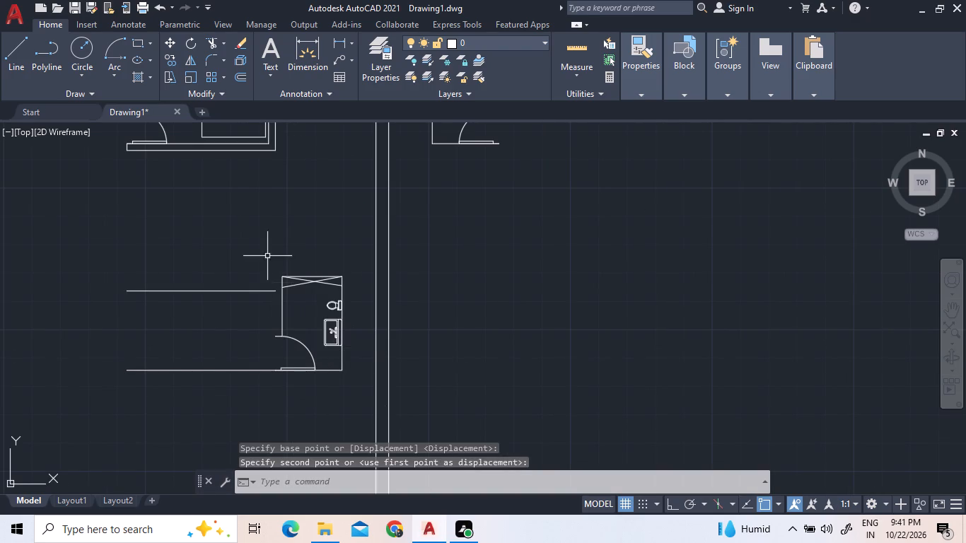
left_click(223, 44)
left_click(233, 93)
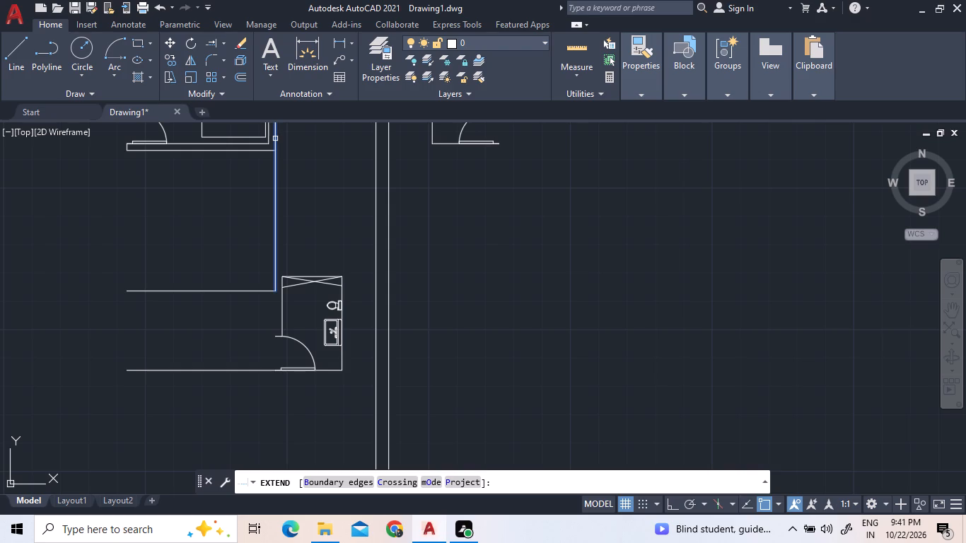
left_click(275, 140)
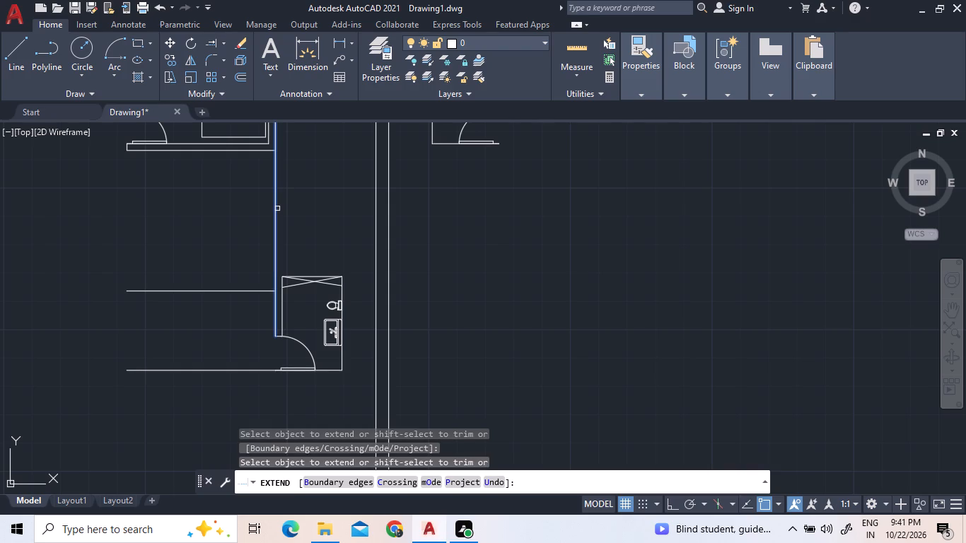
left_click(277, 209)
left_click(277, 211)
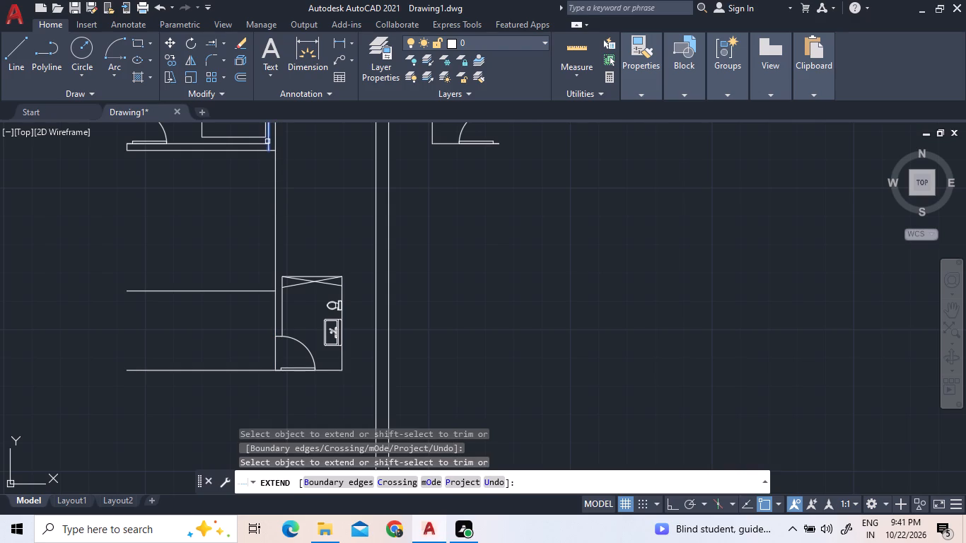
left_click(267, 141)
left_click(267, 141)
left_click(269, 144)
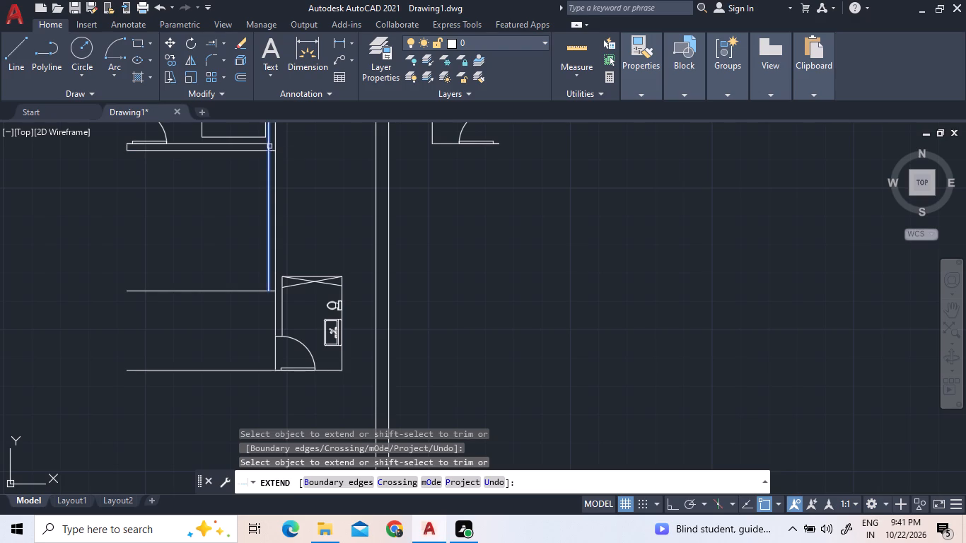
left_click(268, 207)
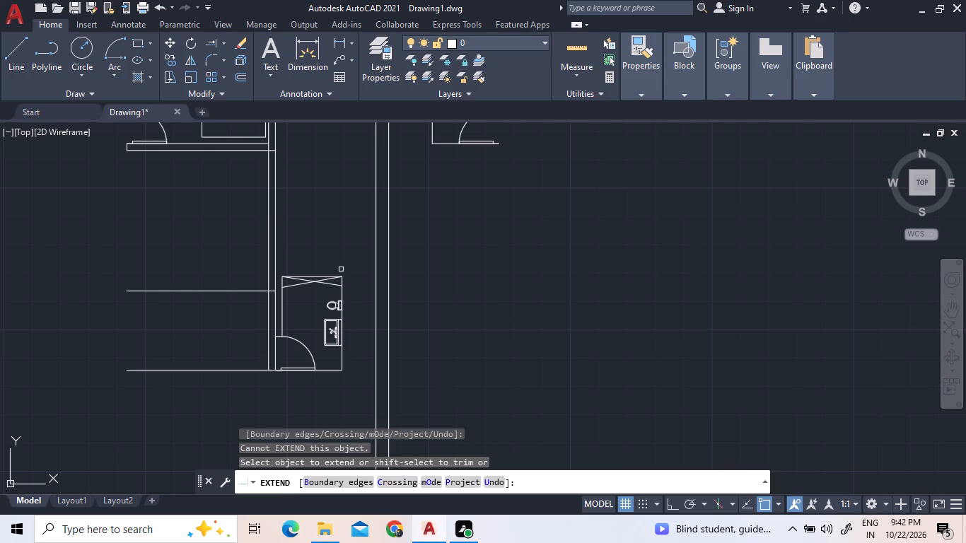
scroll(412, 387, "down", 2)
scroll(438, 288, "up", 2)
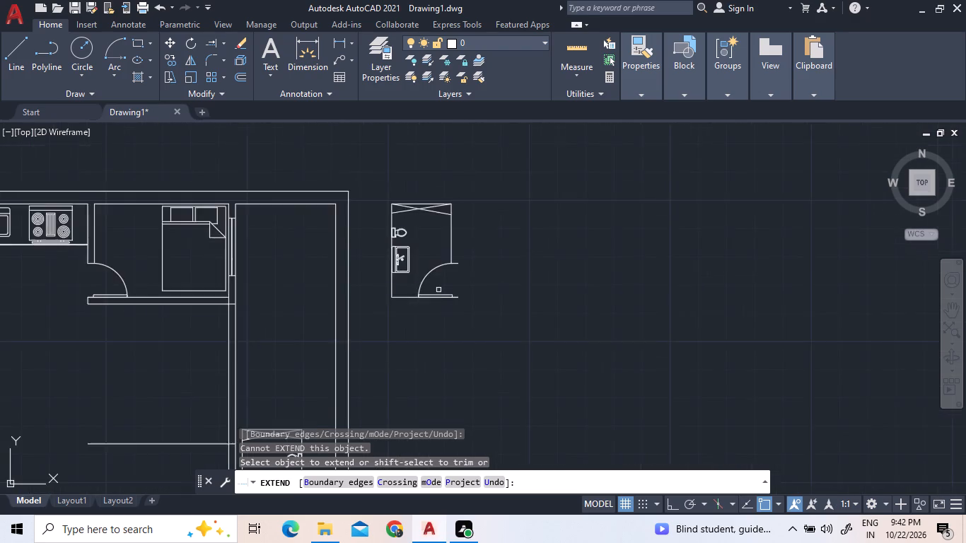
scroll(439, 326, "down", 3)
scroll(407, 411, "up", 2)
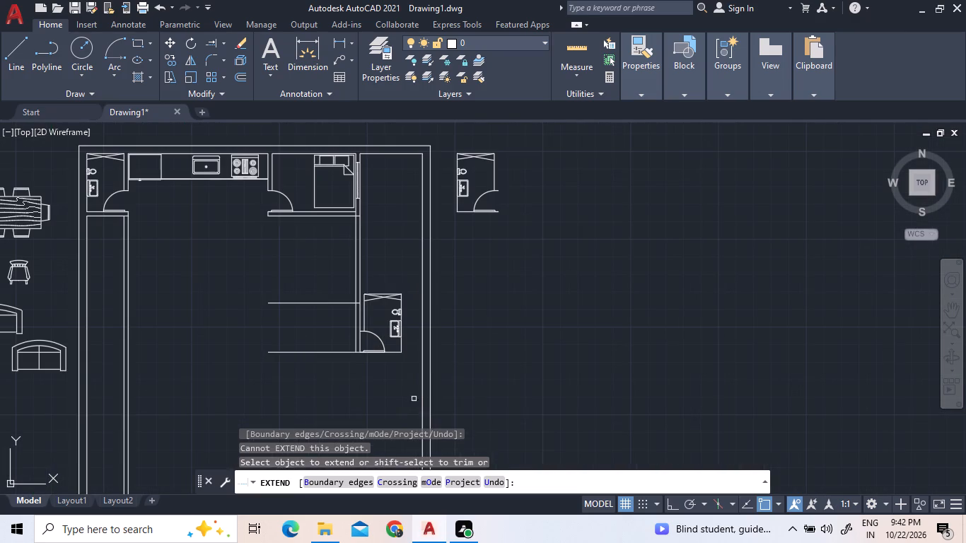
key("Escape")
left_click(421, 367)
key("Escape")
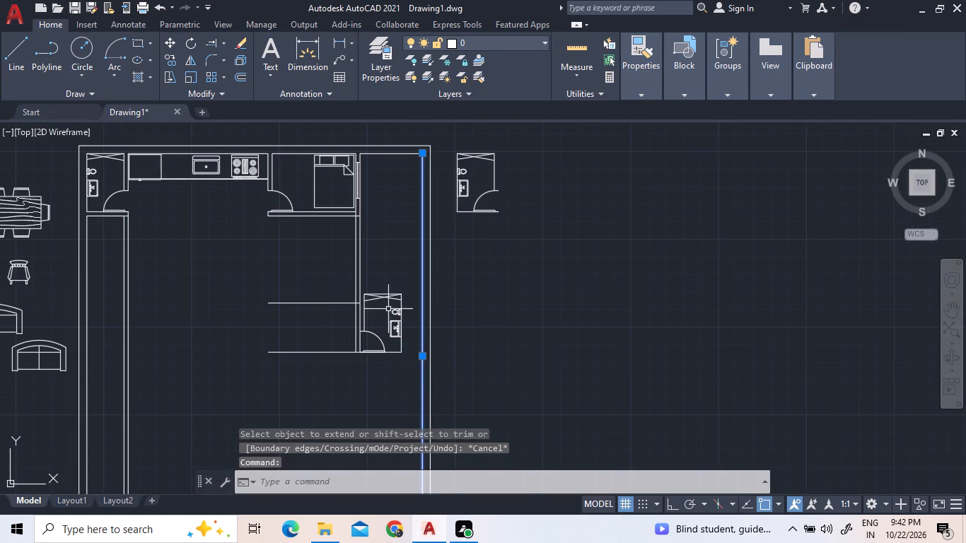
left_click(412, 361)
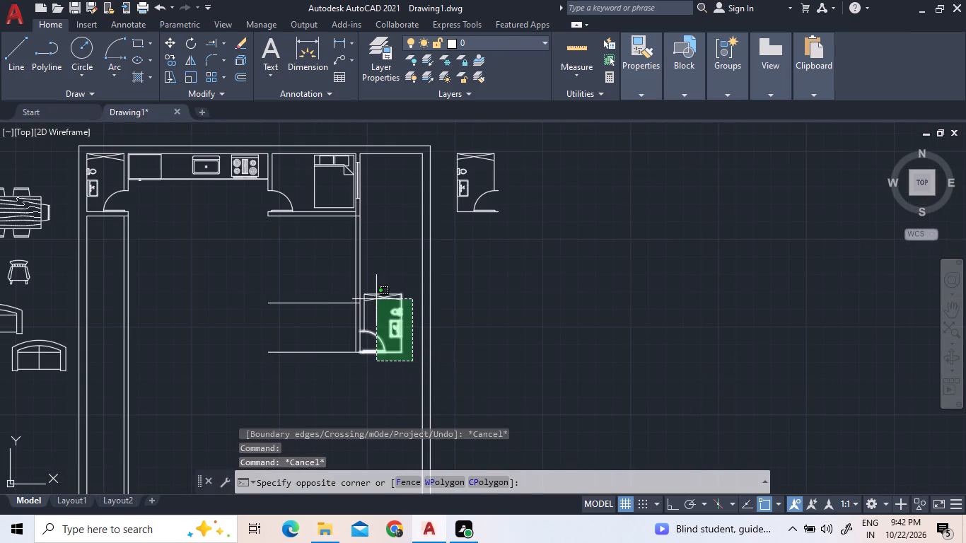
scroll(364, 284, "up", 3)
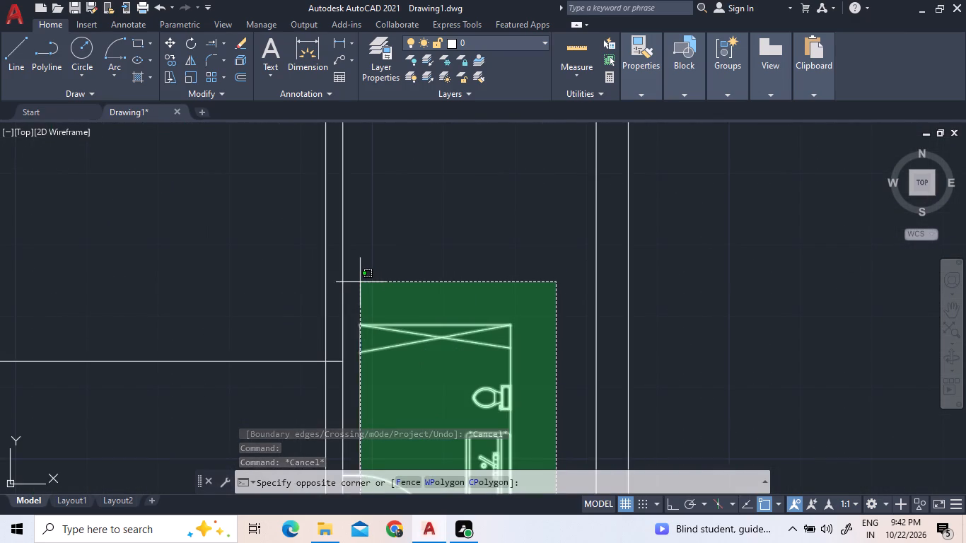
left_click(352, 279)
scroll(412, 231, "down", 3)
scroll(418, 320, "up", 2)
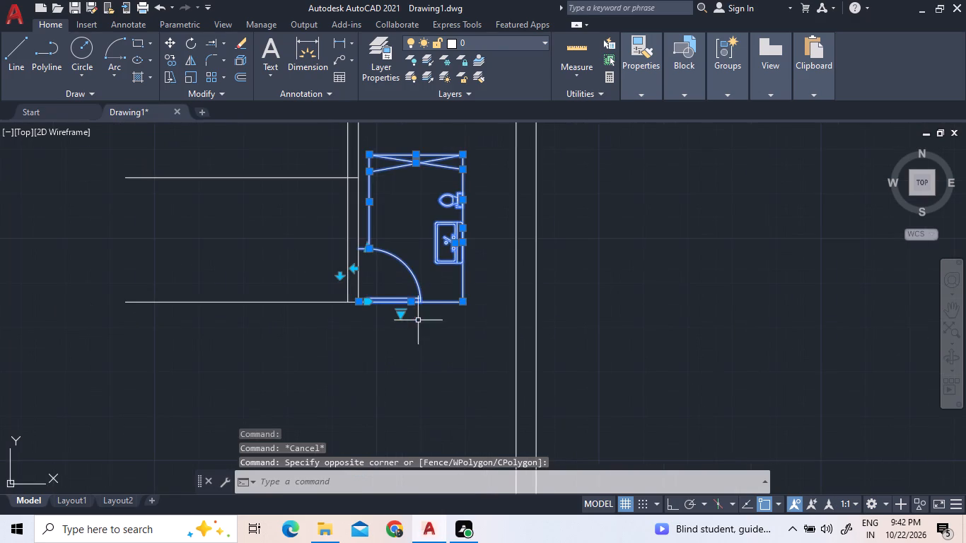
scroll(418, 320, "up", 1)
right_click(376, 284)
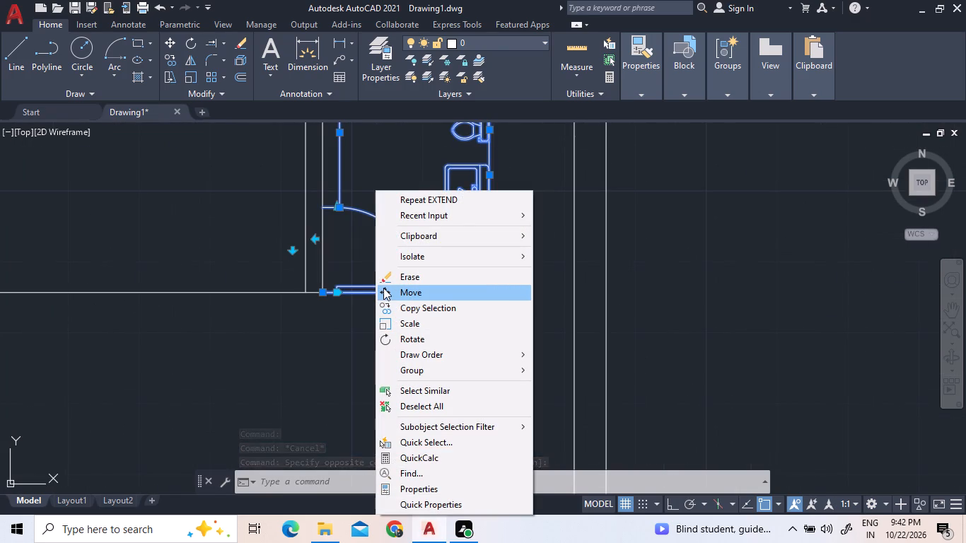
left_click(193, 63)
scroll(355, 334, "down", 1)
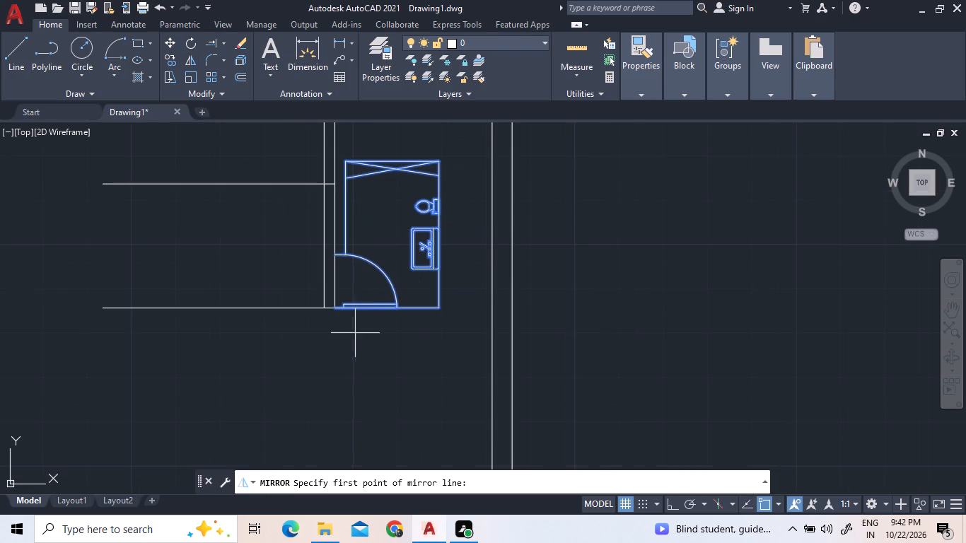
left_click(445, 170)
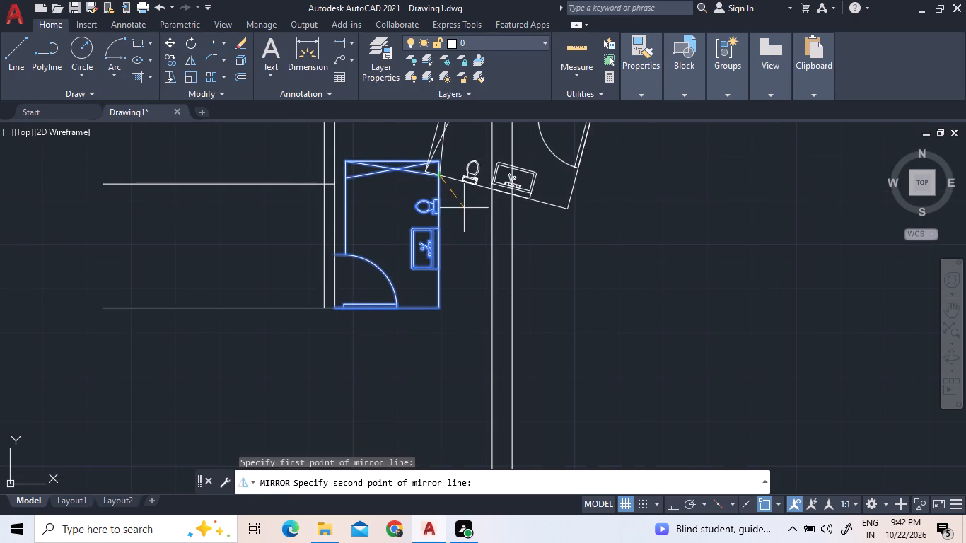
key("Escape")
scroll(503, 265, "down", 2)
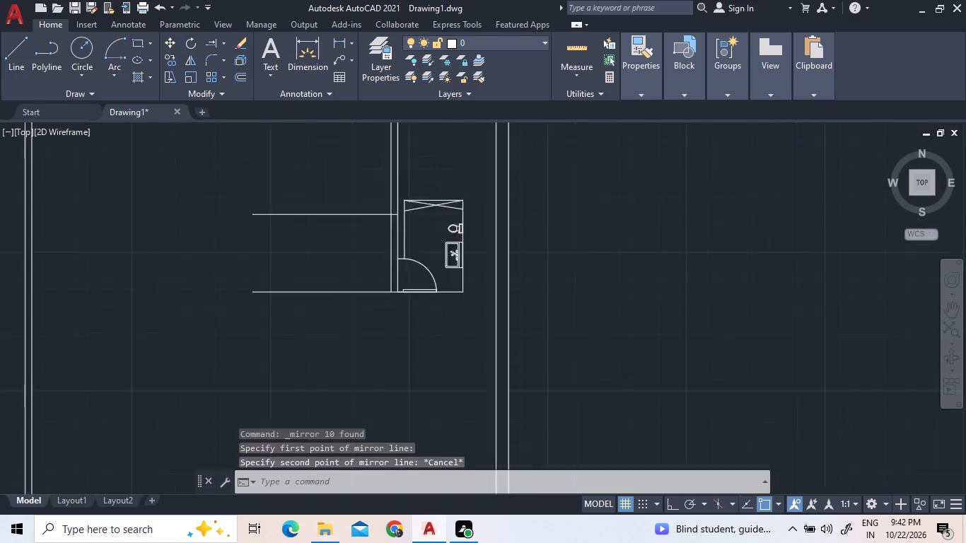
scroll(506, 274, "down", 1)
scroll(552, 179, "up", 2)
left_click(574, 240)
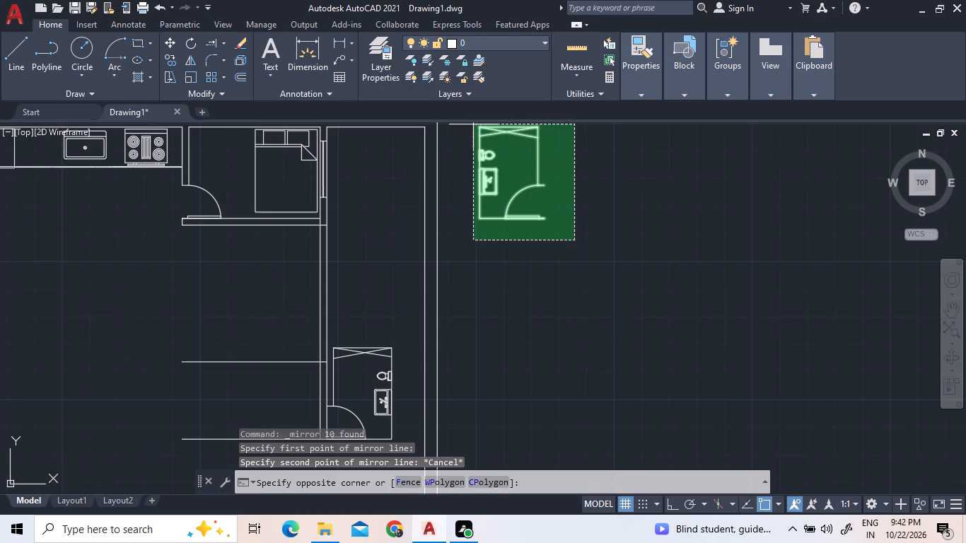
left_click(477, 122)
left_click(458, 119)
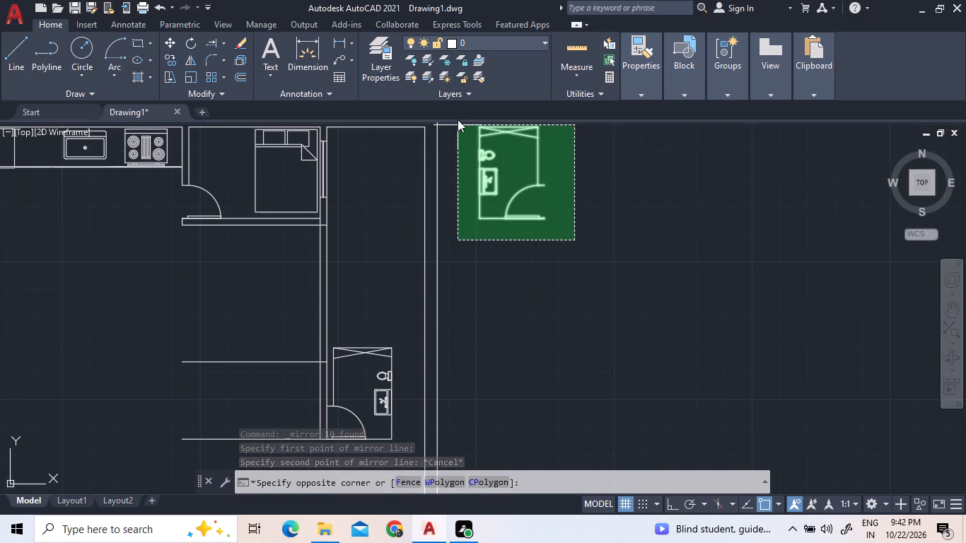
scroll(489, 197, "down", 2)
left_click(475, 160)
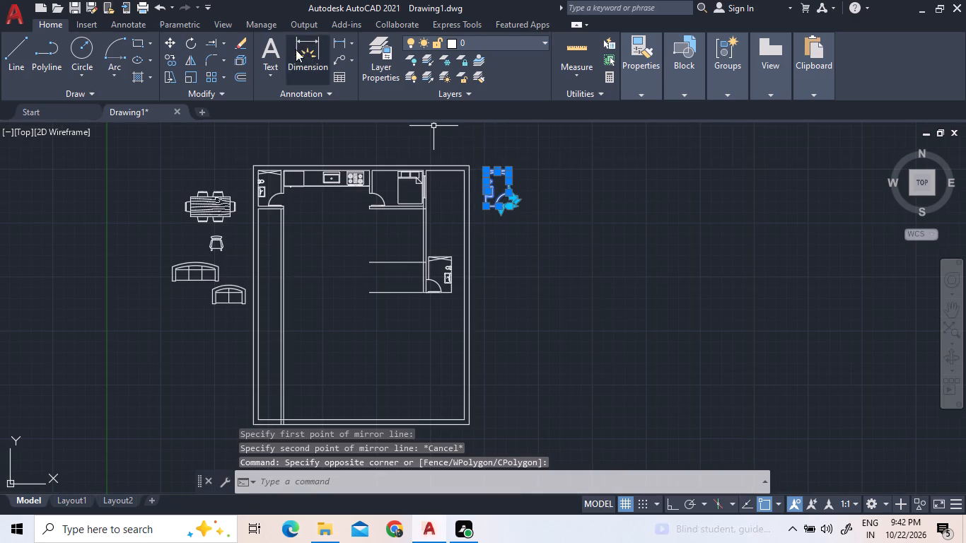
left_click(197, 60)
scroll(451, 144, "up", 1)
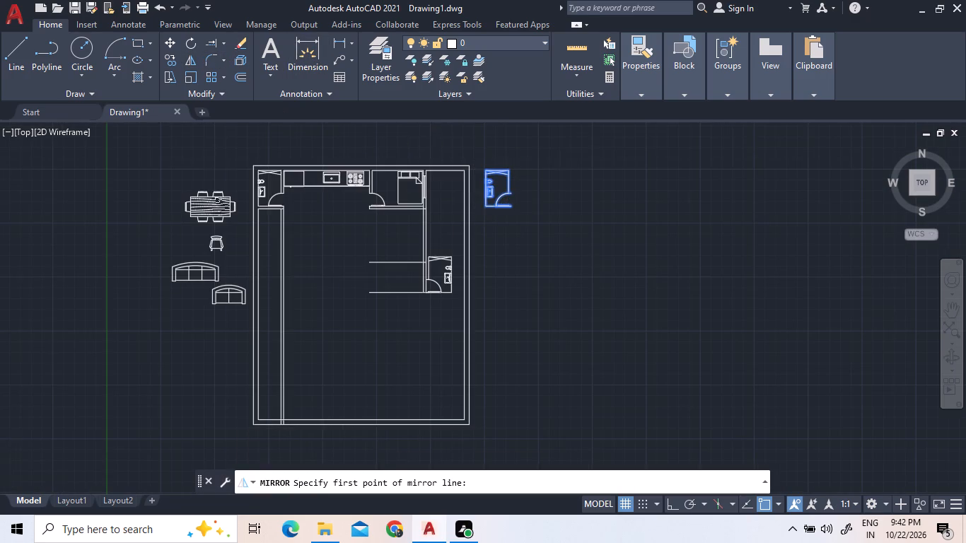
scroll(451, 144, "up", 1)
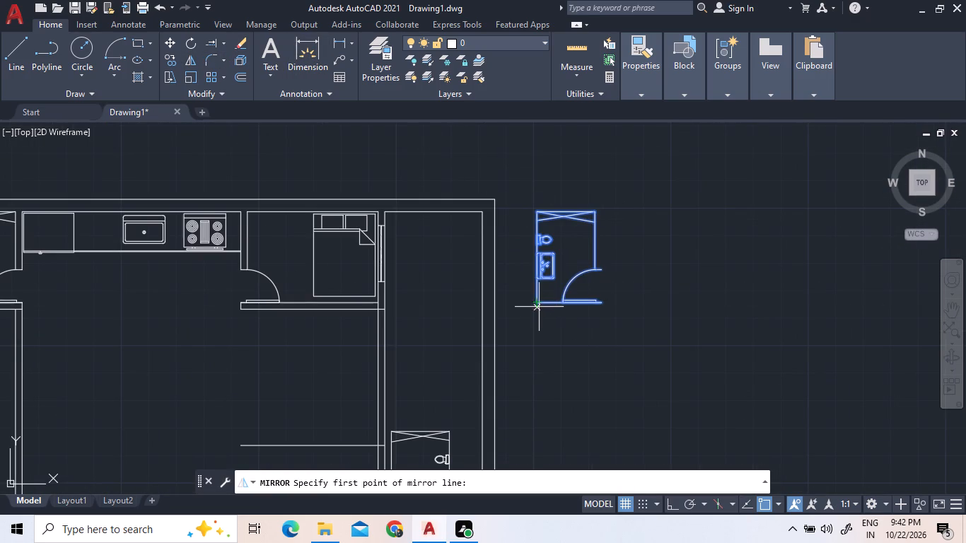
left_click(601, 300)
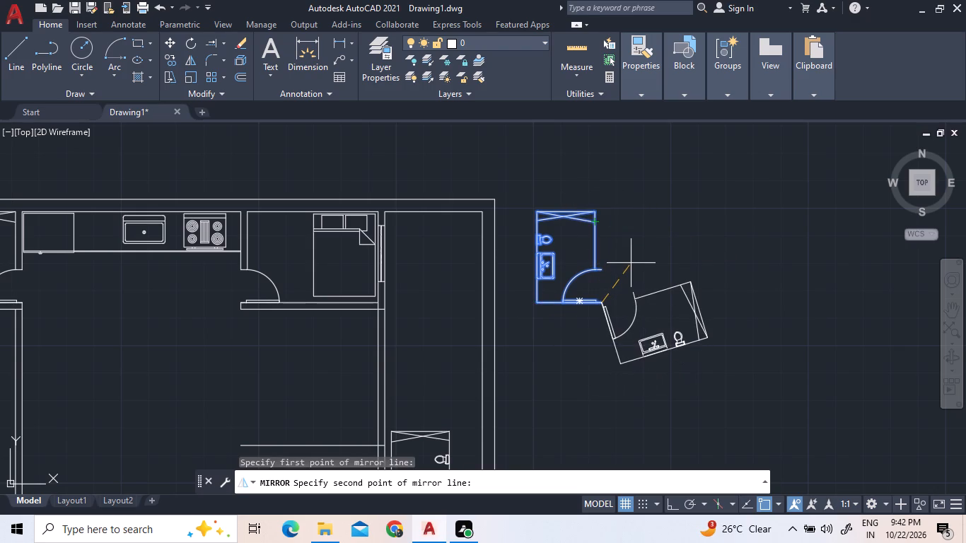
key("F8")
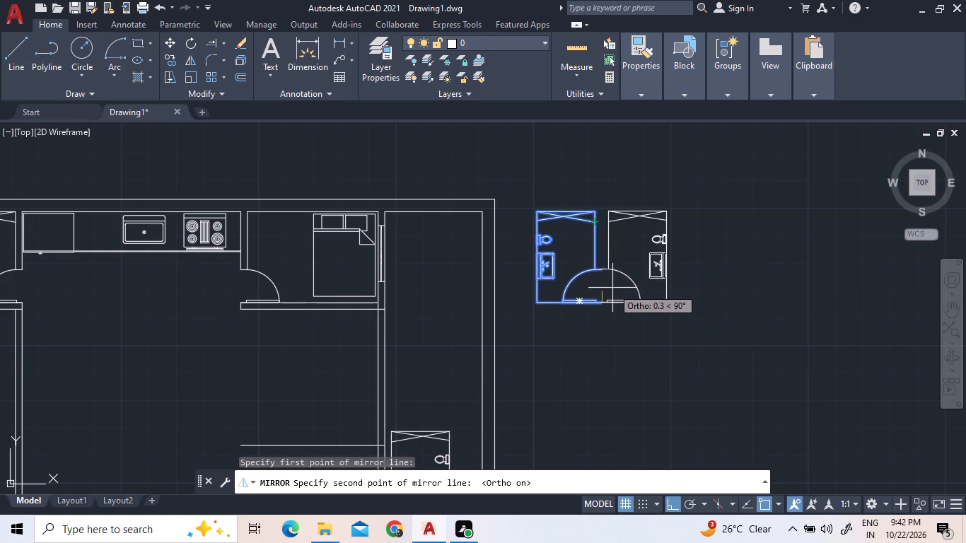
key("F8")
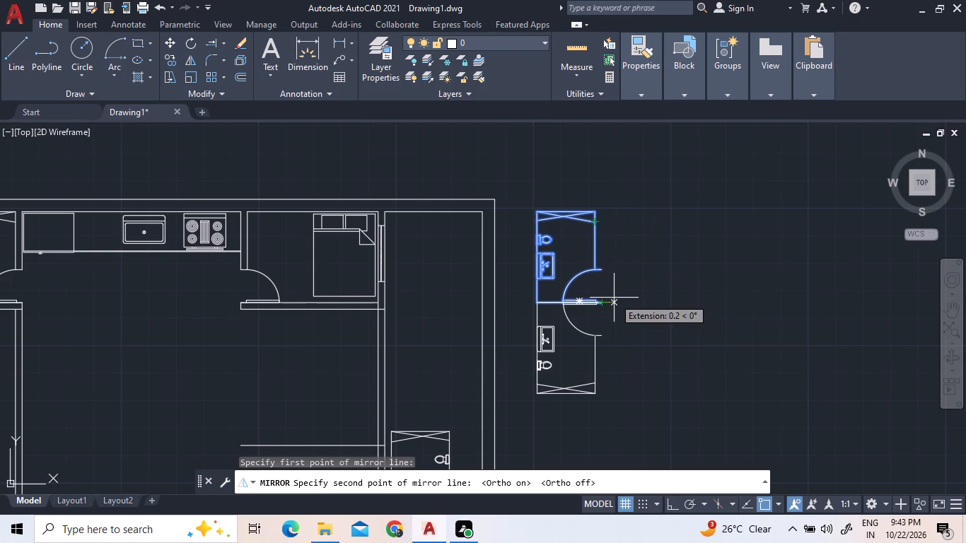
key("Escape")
Rotate the detached bathroom east of the house by 270° about the outer end of its door wall.
left_click(629, 316)
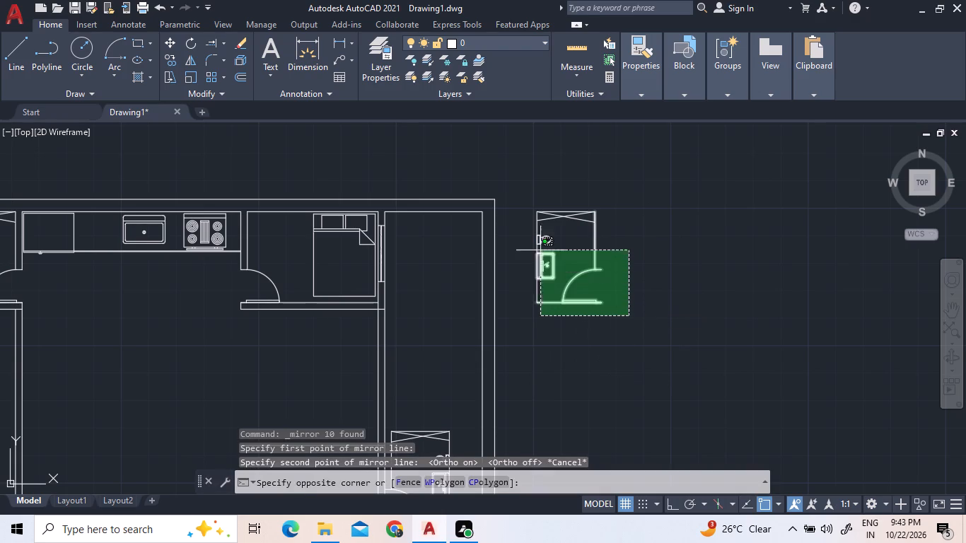
left_click(531, 206)
right_click(536, 219)
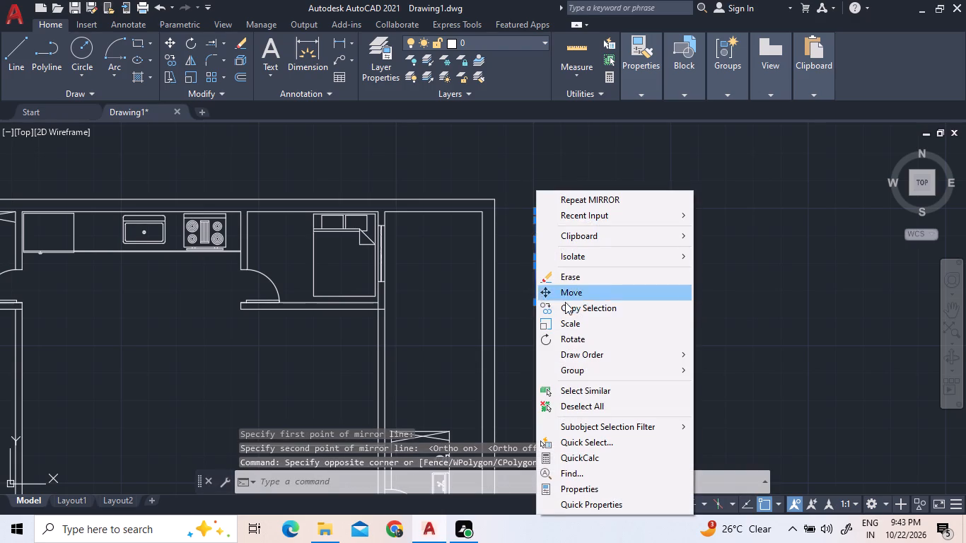
left_click(569, 334)
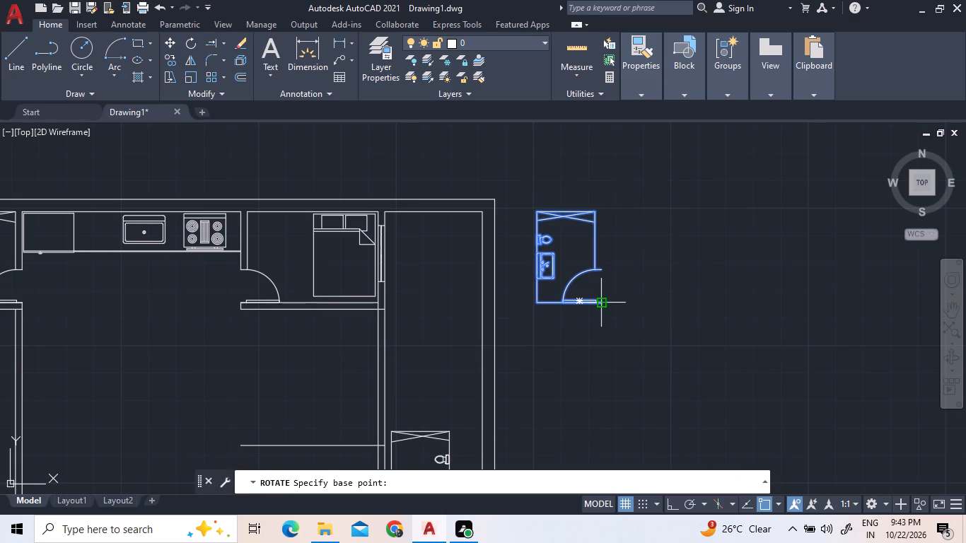
left_click(604, 306)
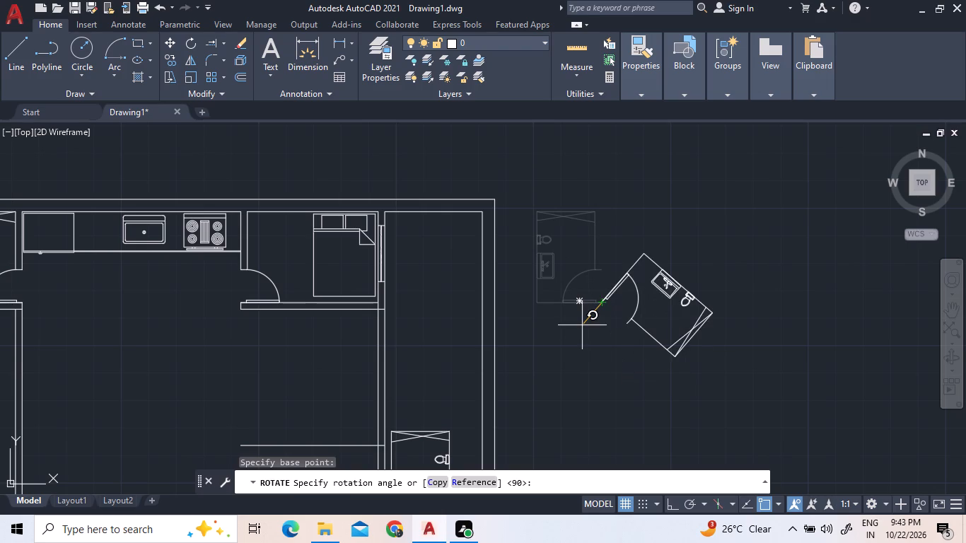
key("F8")
left_click(583, 327)
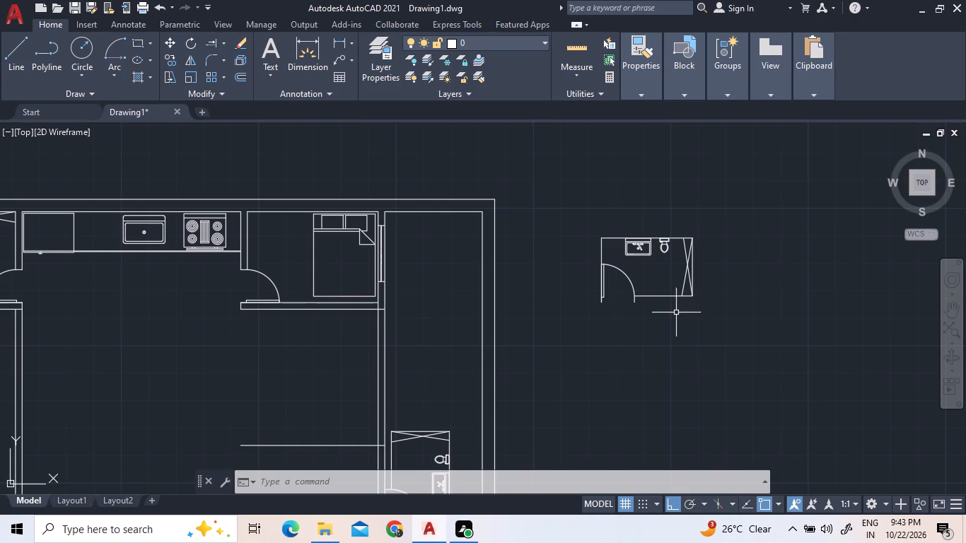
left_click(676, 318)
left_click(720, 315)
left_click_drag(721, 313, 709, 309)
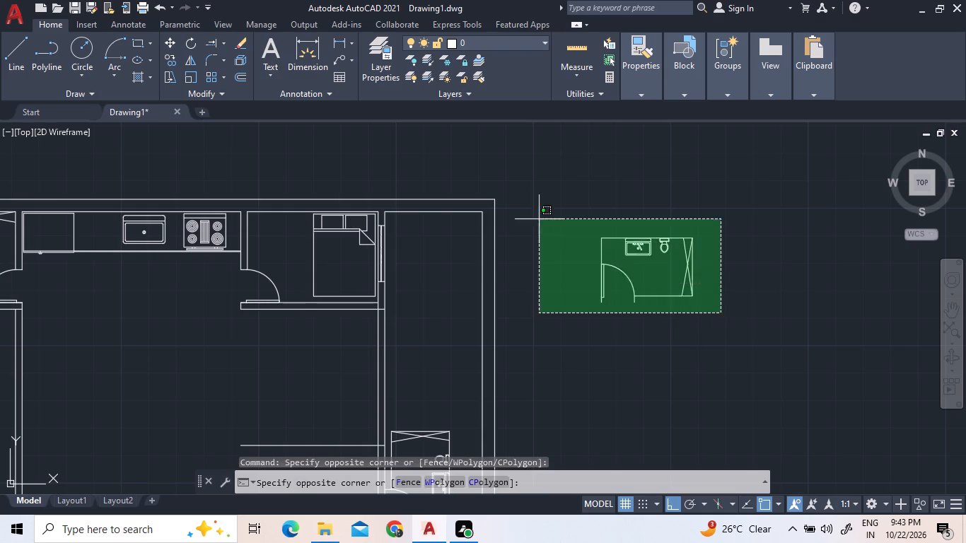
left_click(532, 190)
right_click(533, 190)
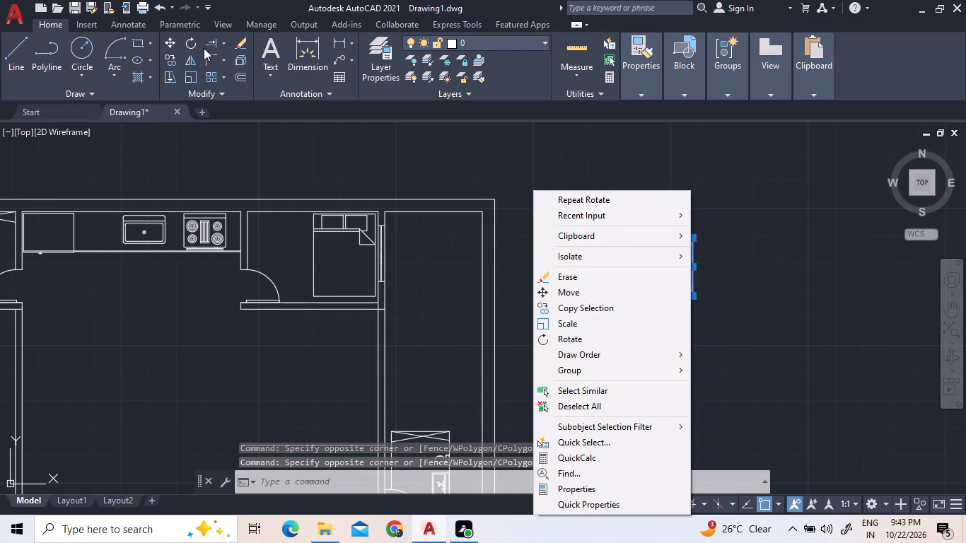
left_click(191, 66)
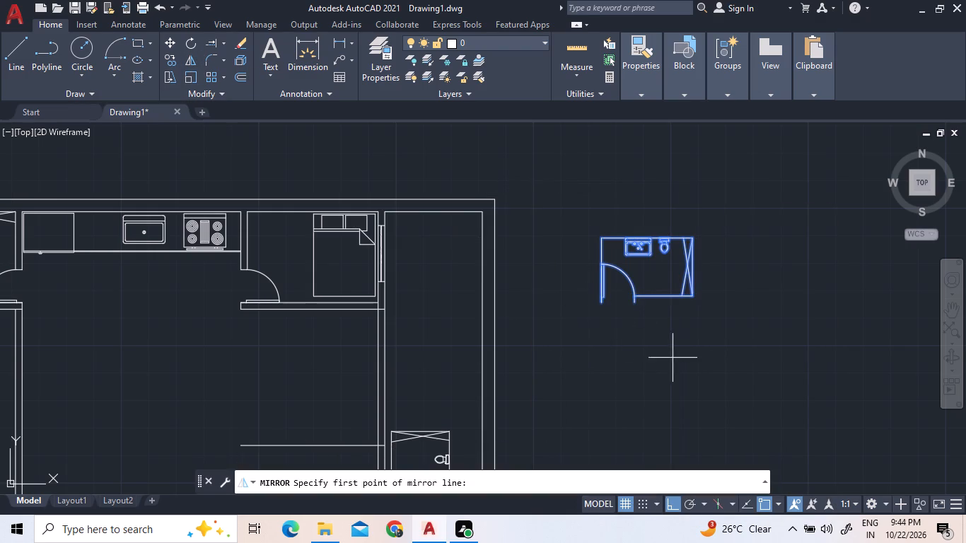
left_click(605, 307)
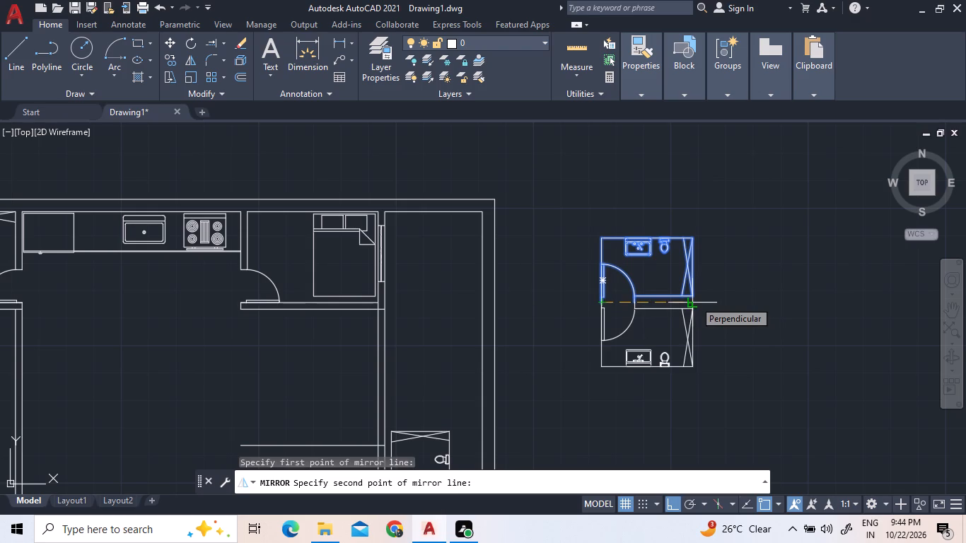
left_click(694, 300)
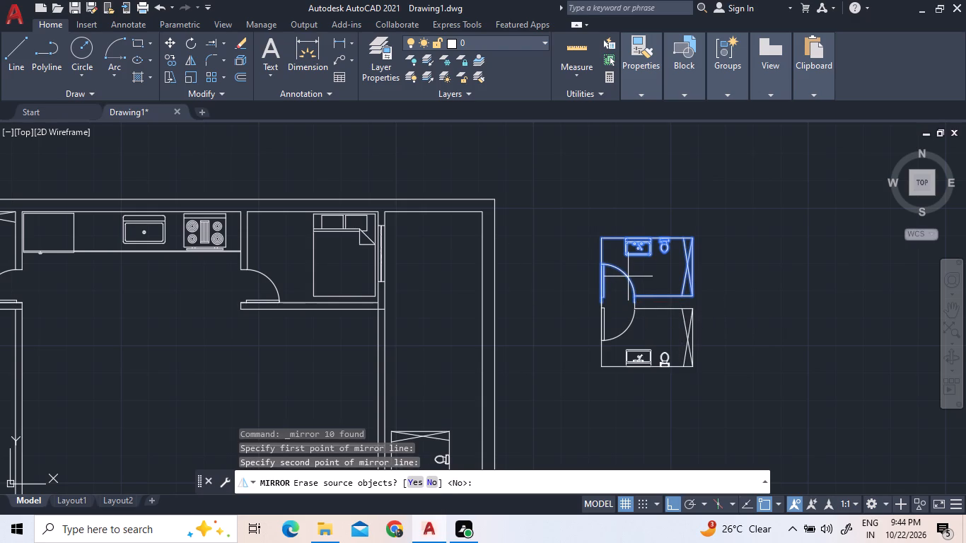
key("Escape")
Rotate the detached bathroom's door 90° counterclockwise about the south end of the west wall.
scroll(627, 279, "up", 2)
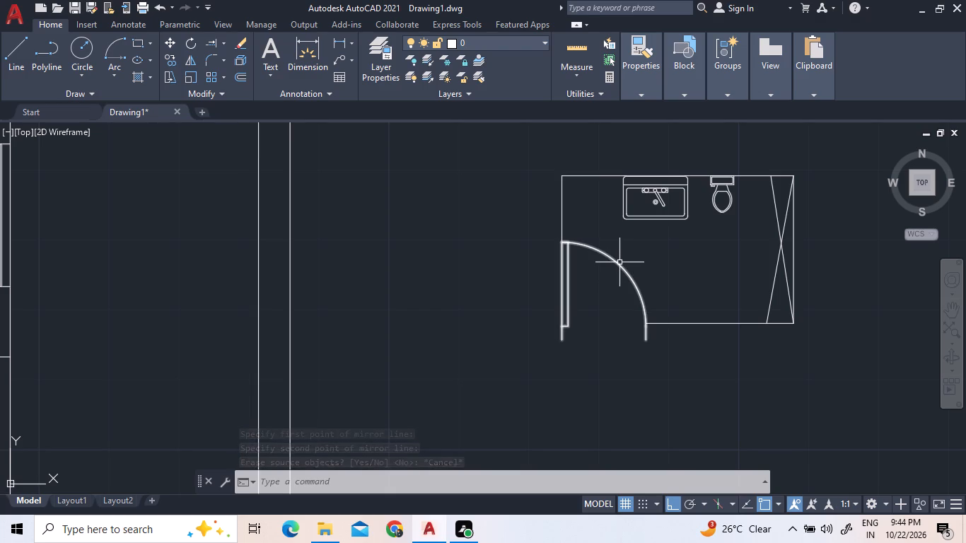
left_click(619, 262)
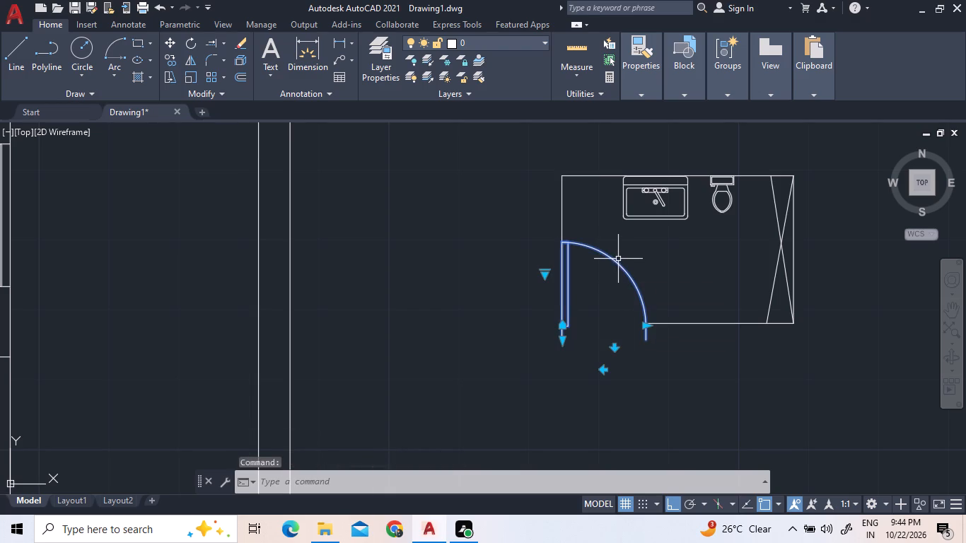
right_click(614, 258)
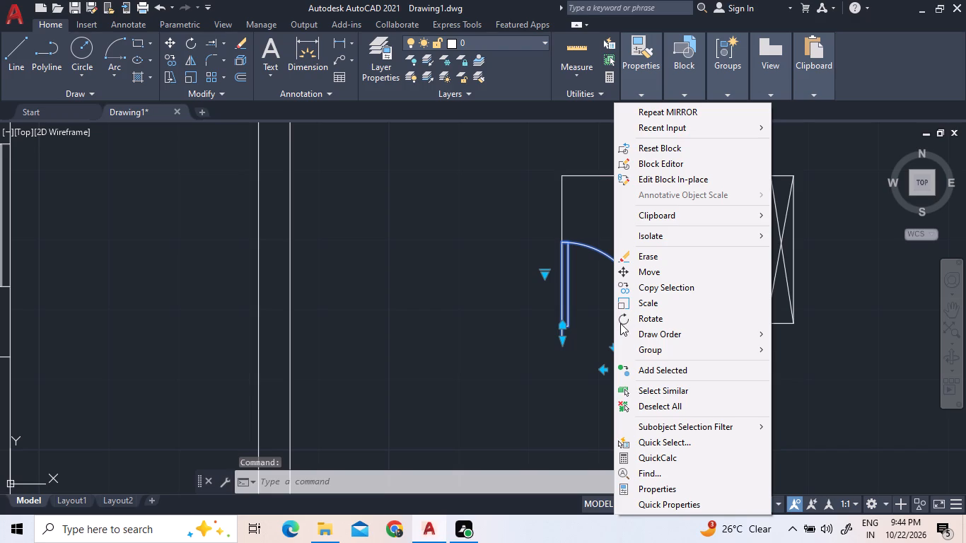
left_click(622, 318)
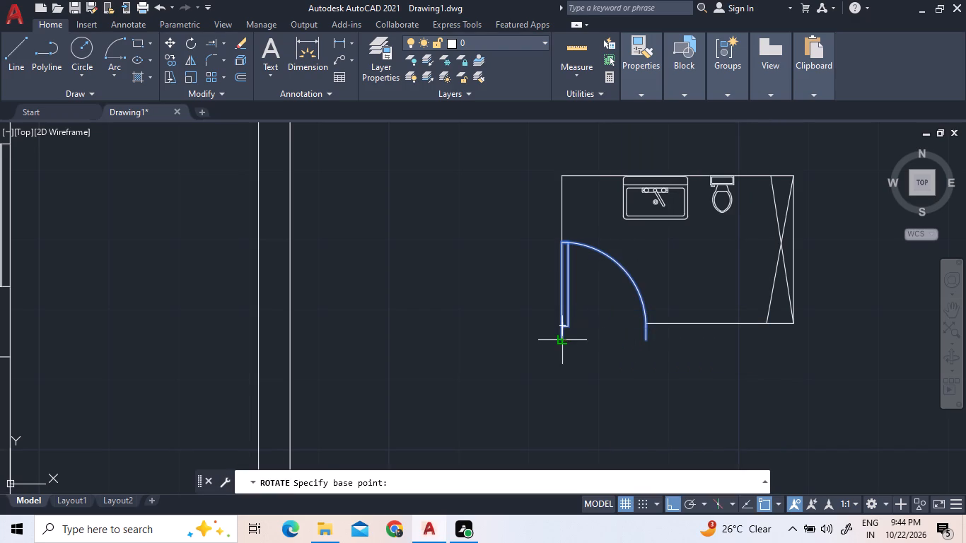
left_click(561, 341)
left_click(551, 296)
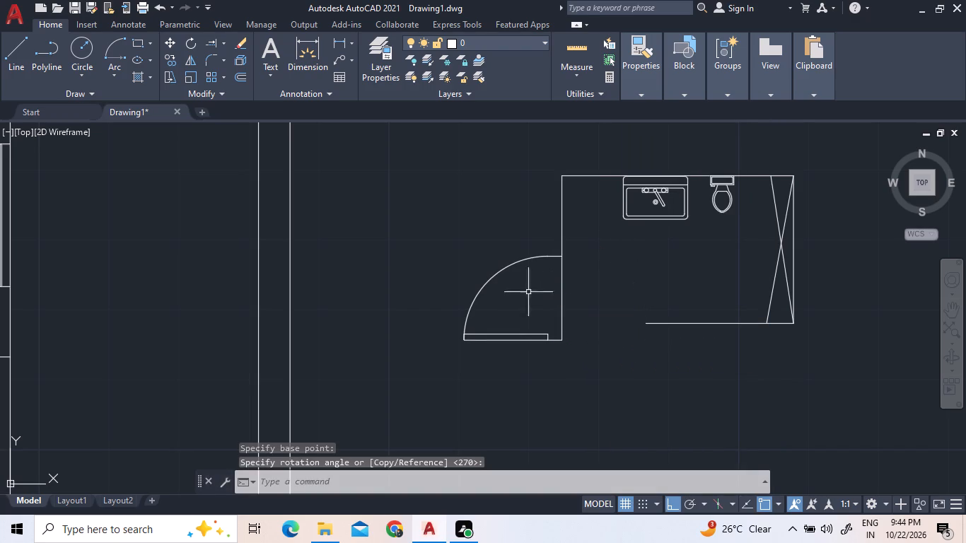
Flip the rotated door's swing direction so it opens east into the detached bathroom.
left_click(506, 272)
left_click(495, 255)
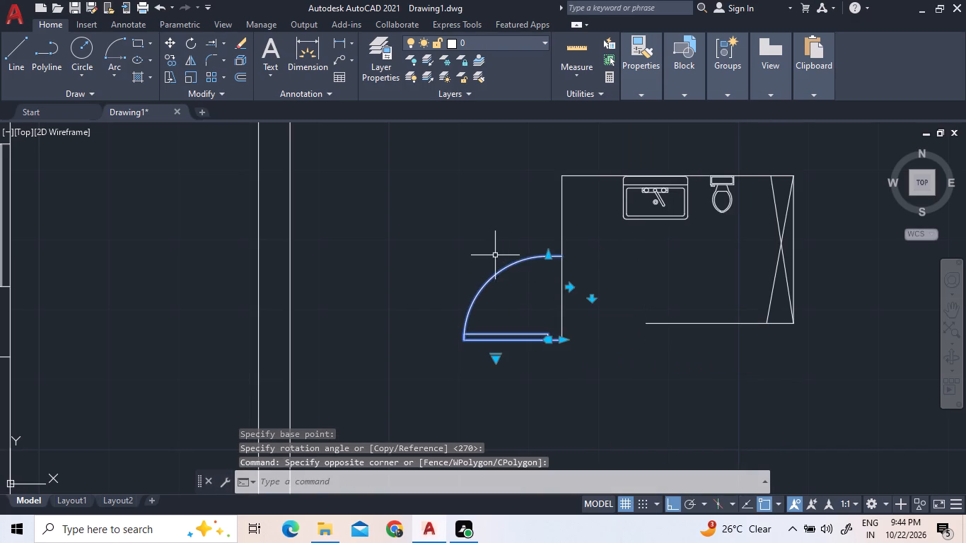
left_click(565, 288)
left_click(566, 288)
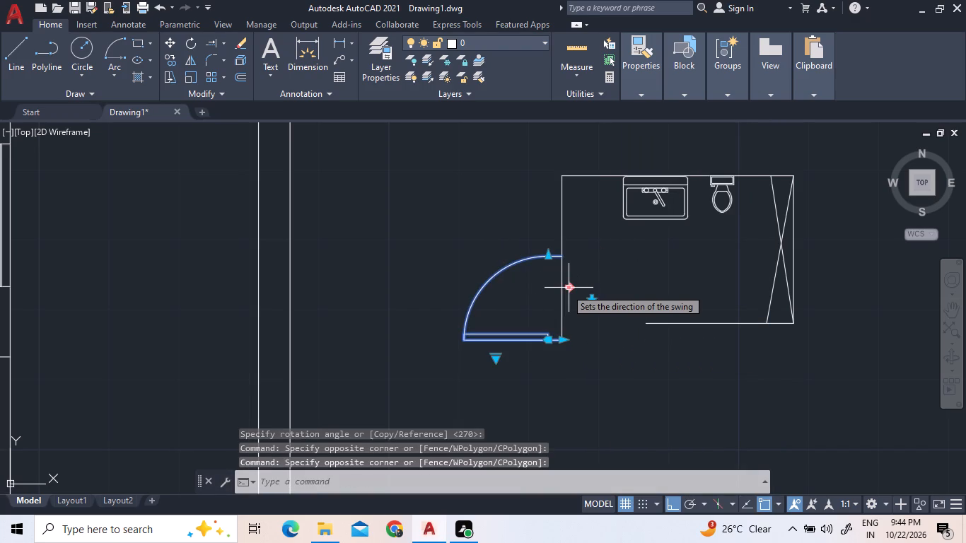
left_click(566, 288)
Move the door by its frame's southwest corner onto the bathroom's west wall line, slightly above the line's south end.
scroll(566, 288, "up", 2)
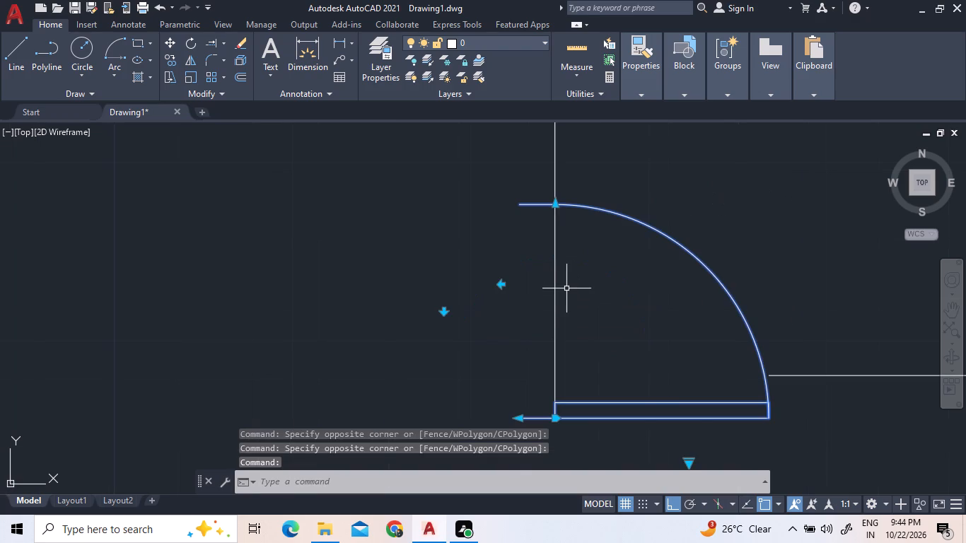
right_click(615, 364)
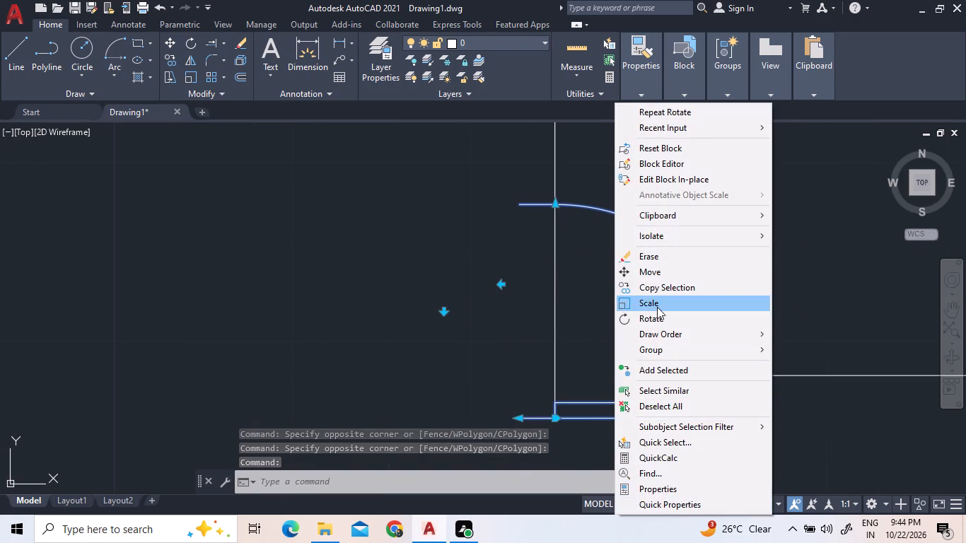
left_click(647, 269)
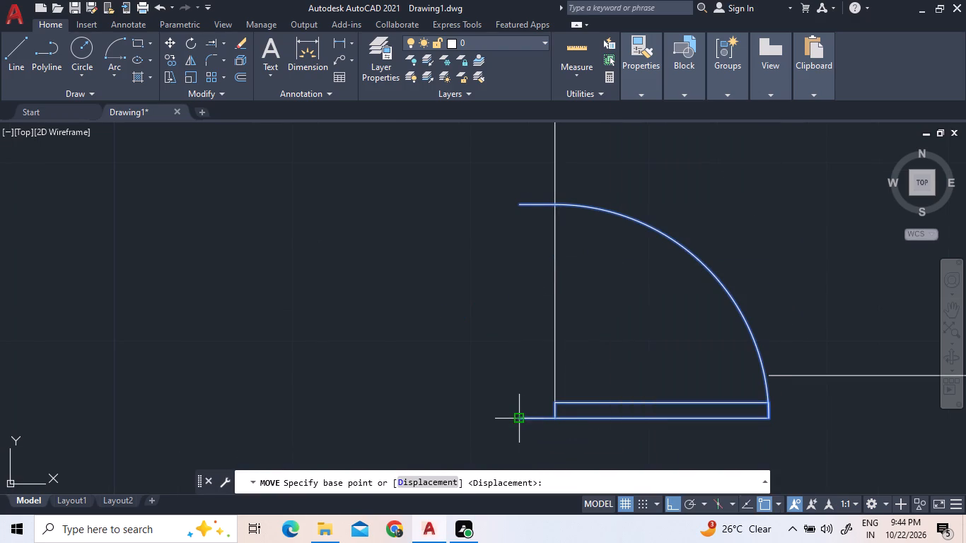
left_click(525, 415)
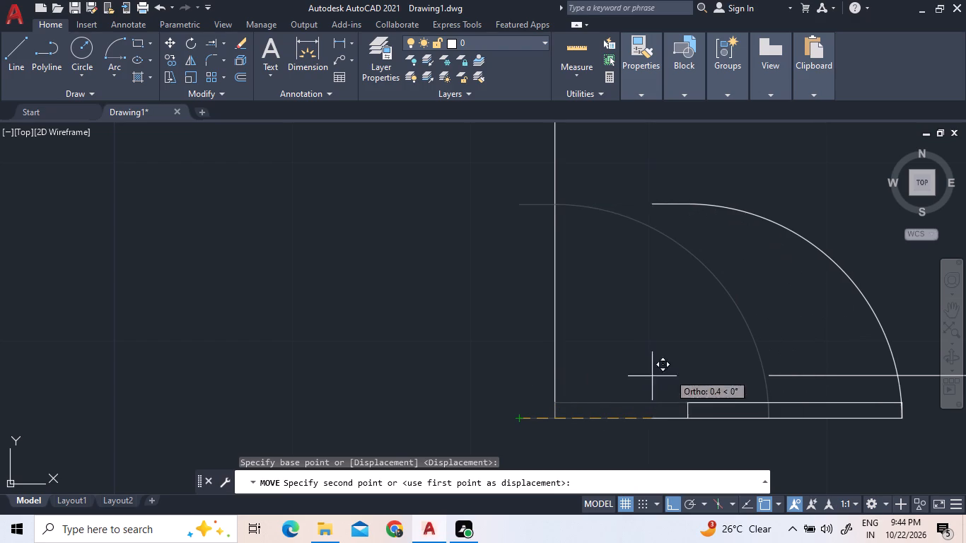
left_click(553, 384)
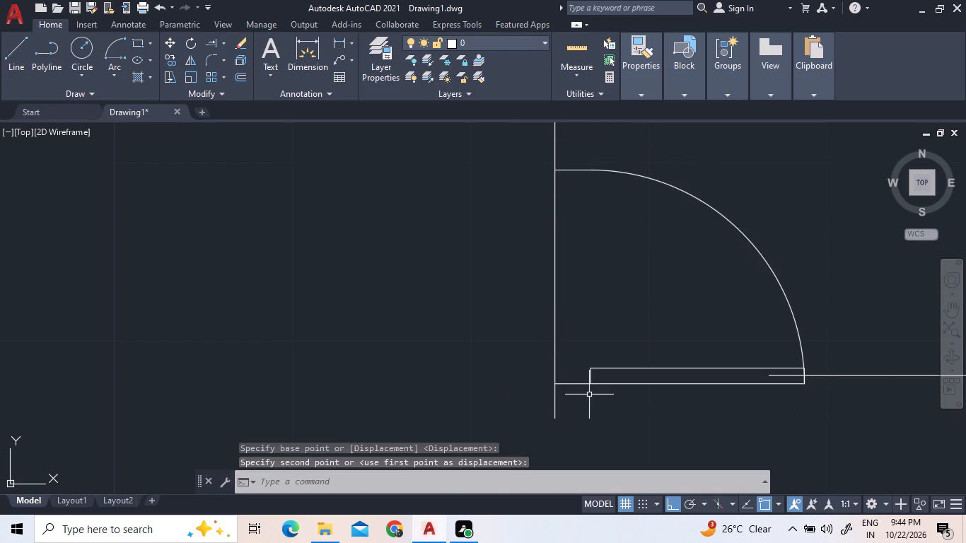
Move the detached bathroom's door slightly north along the west wall line, so its base lines up with the south wall.
left_click(589, 395)
left_click(571, 350)
scroll(585, 399, "up", 2)
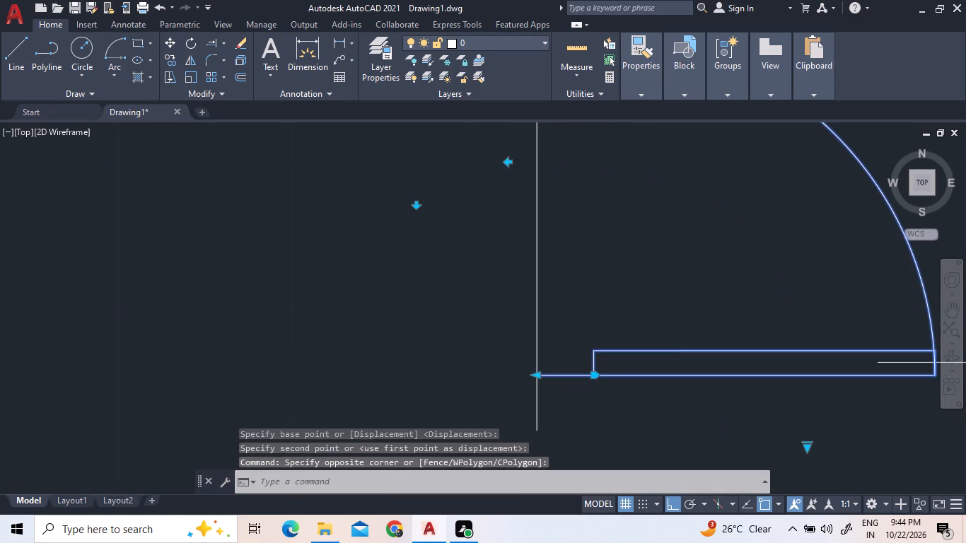
scroll(585, 399, "down", 2)
scroll(578, 387, "up", 1)
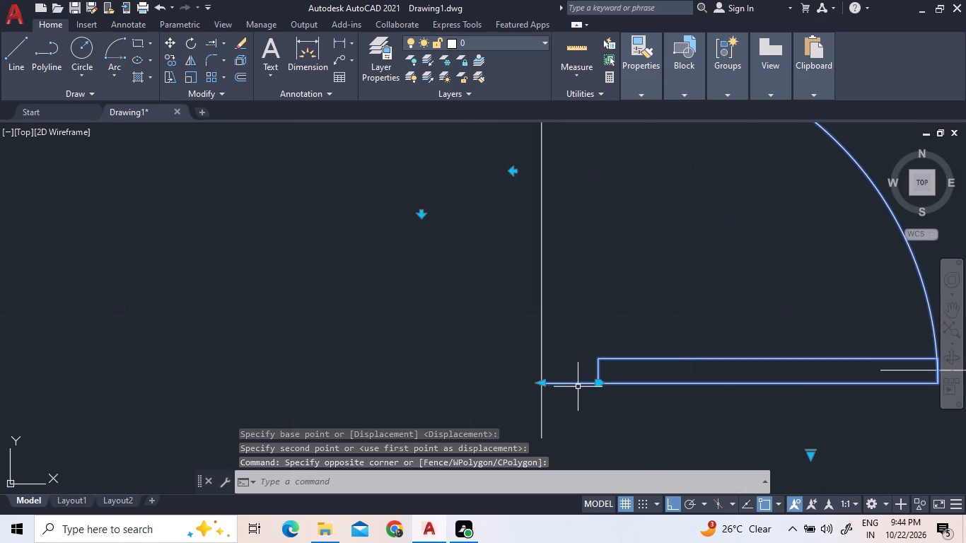
right_click(569, 352)
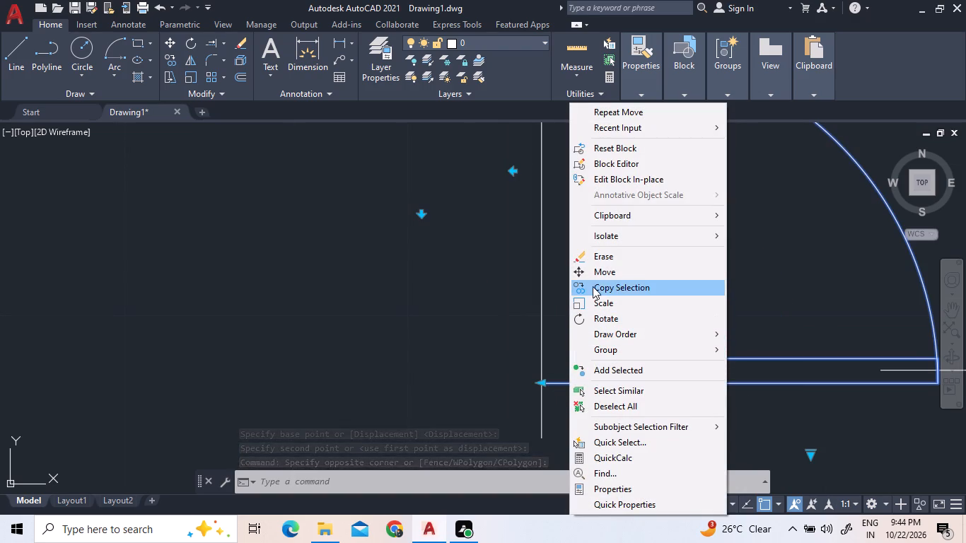
left_click(590, 276)
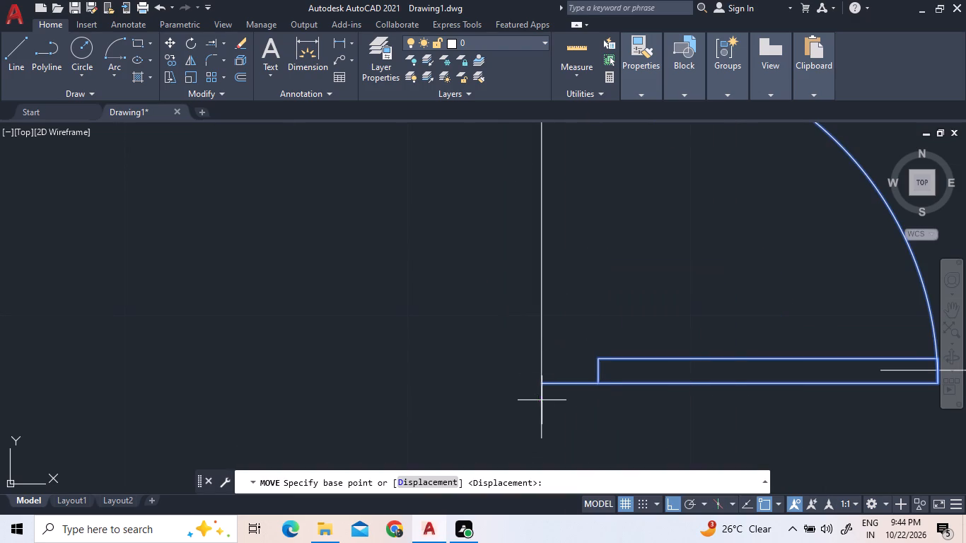
left_click(540, 385)
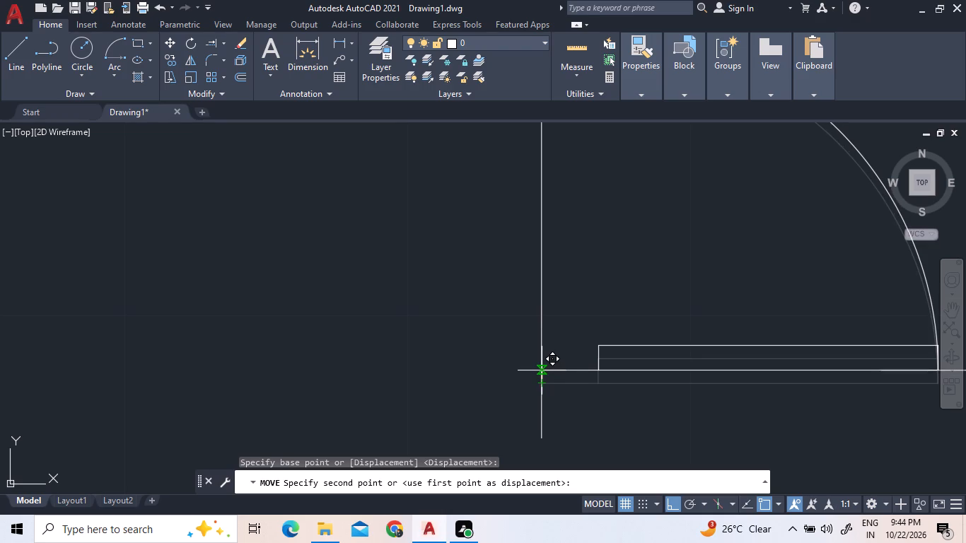
scroll(541, 369, "up", 1)
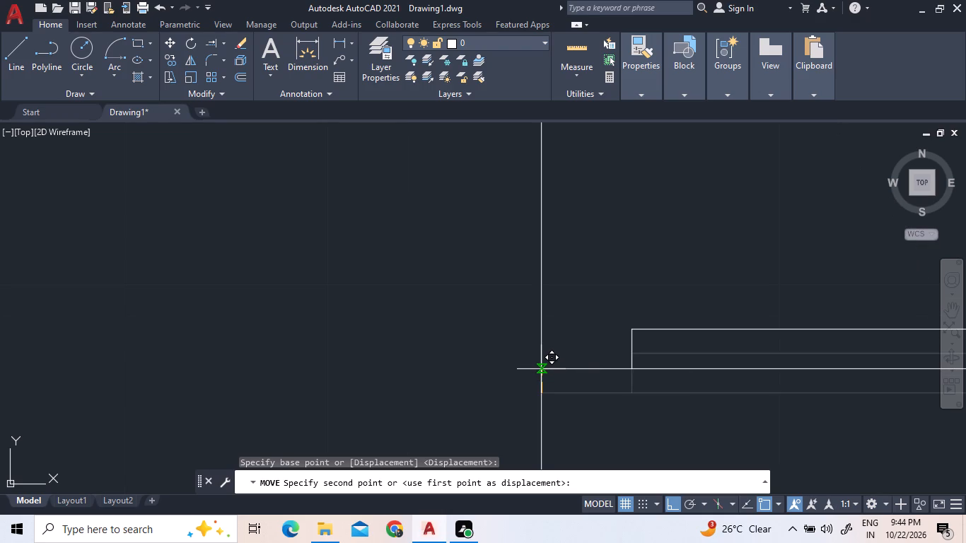
scroll(541, 369, "down", 1)
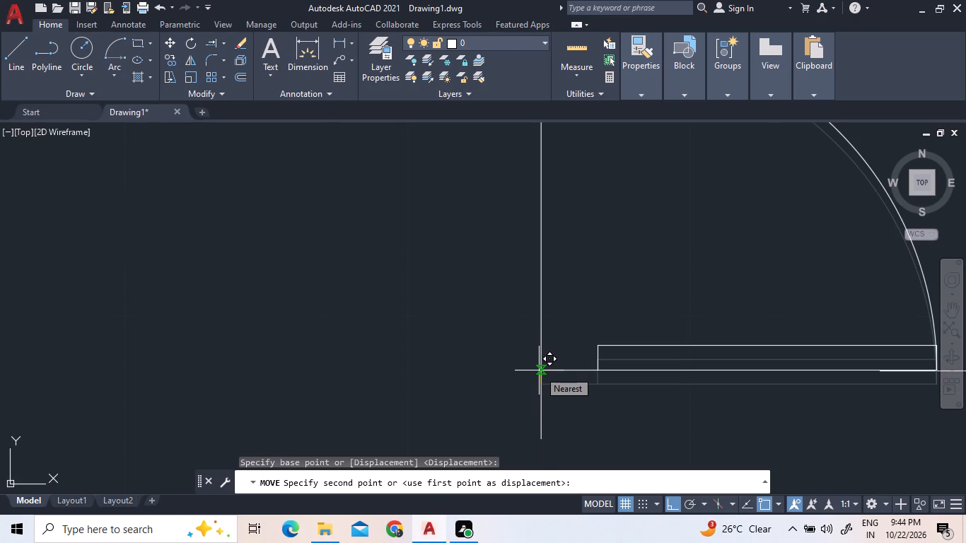
left_click(539, 370)
Erase the old upright bathroom with its door and fixtures, east of the inner wall south of the bedroom.
scroll(554, 406, "down", 2)
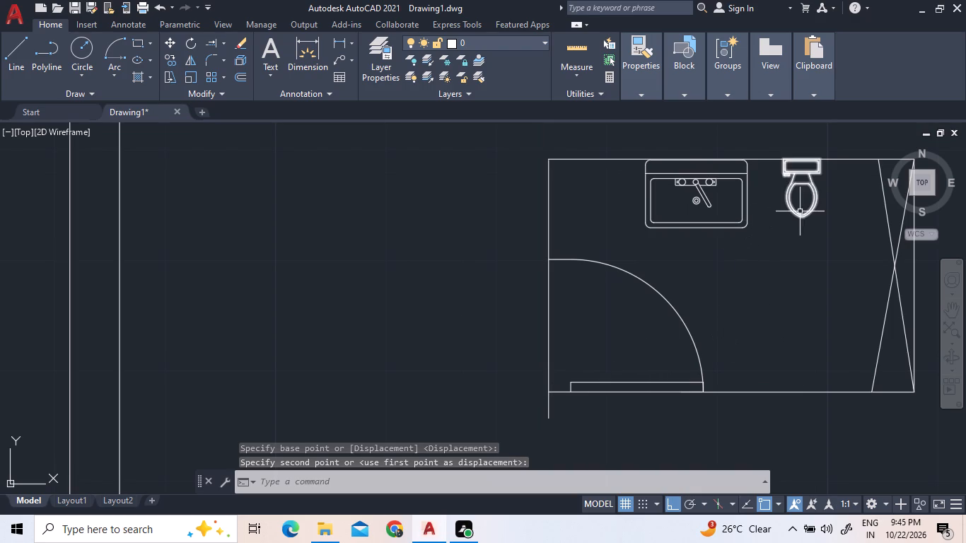
scroll(782, 313, "down", 2)
scroll(365, 344, "down", 4)
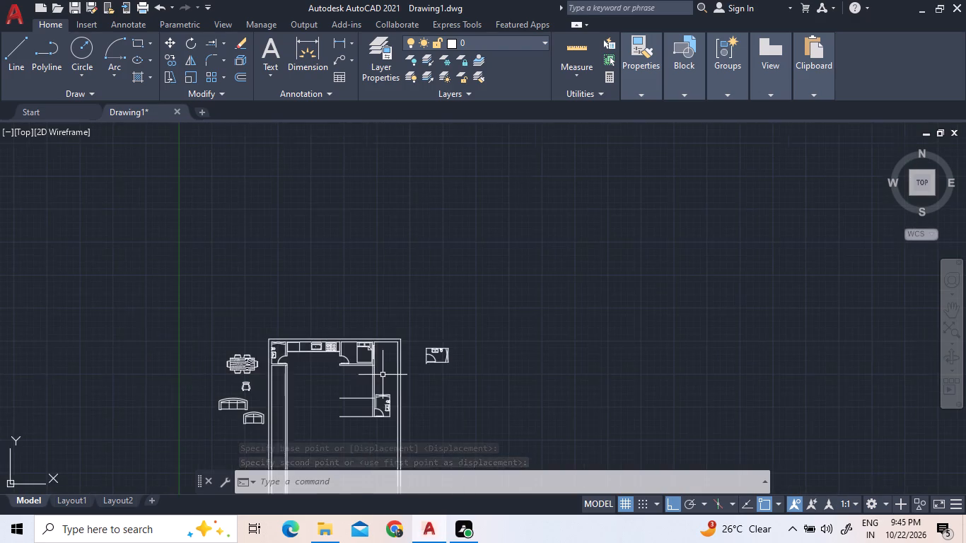
scroll(388, 416, "up", 3)
left_click(399, 443)
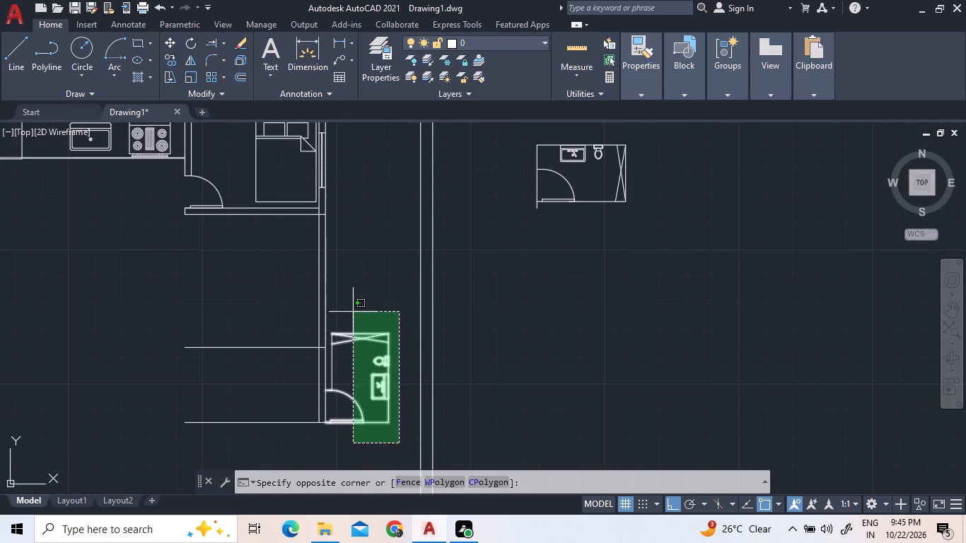
left_click(349, 312)
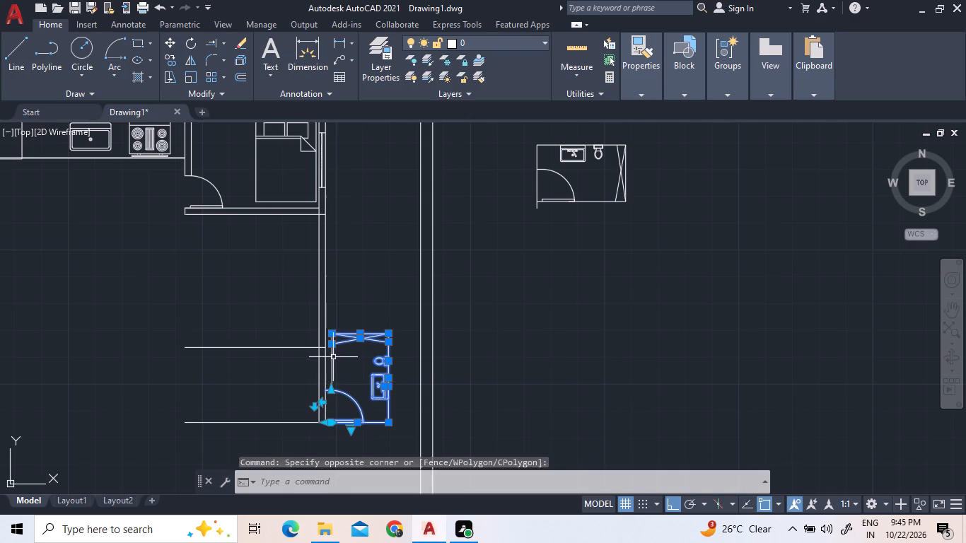
left_click(333, 357)
key("Delete")
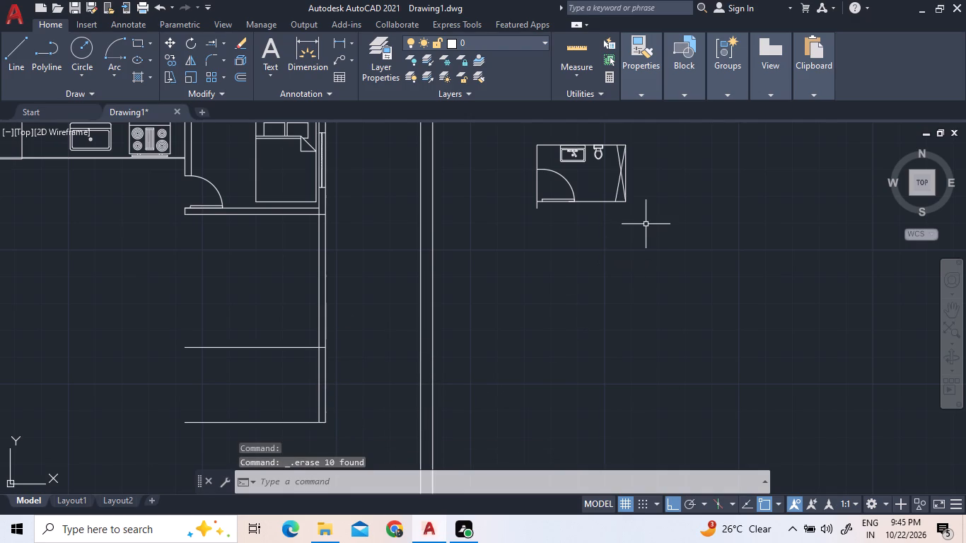
Erase the west wall line of the detached bathroom.
left_click(536, 185)
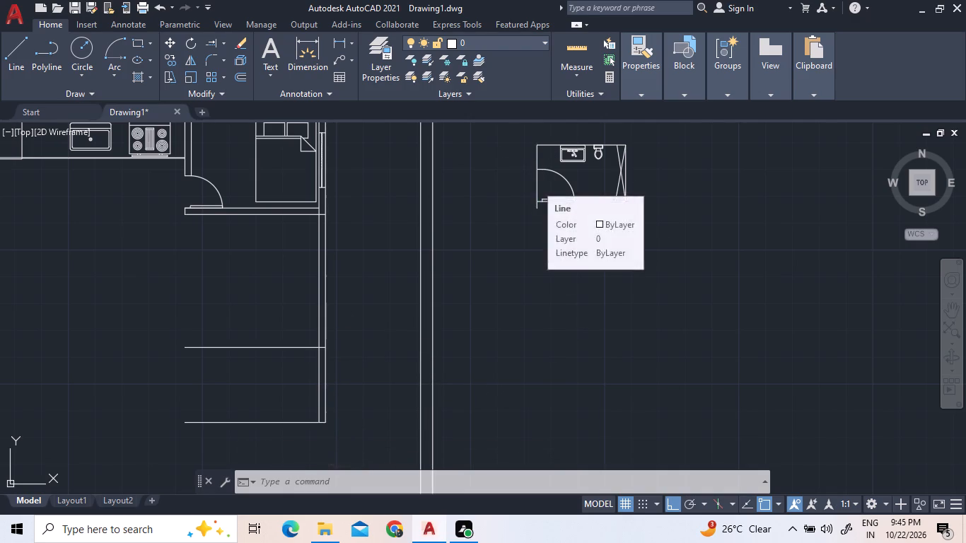
key("Delete")
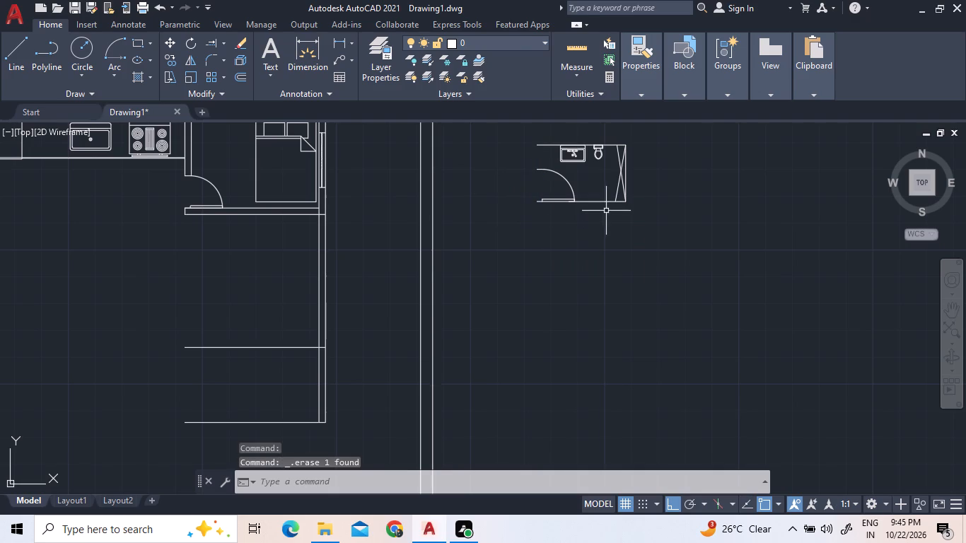
Move the detached bathroom by its southwest corner, with Ortho off, to just east of the inner wall, level with the wall's south end.
left_click(648, 222)
left_click(534, 127)
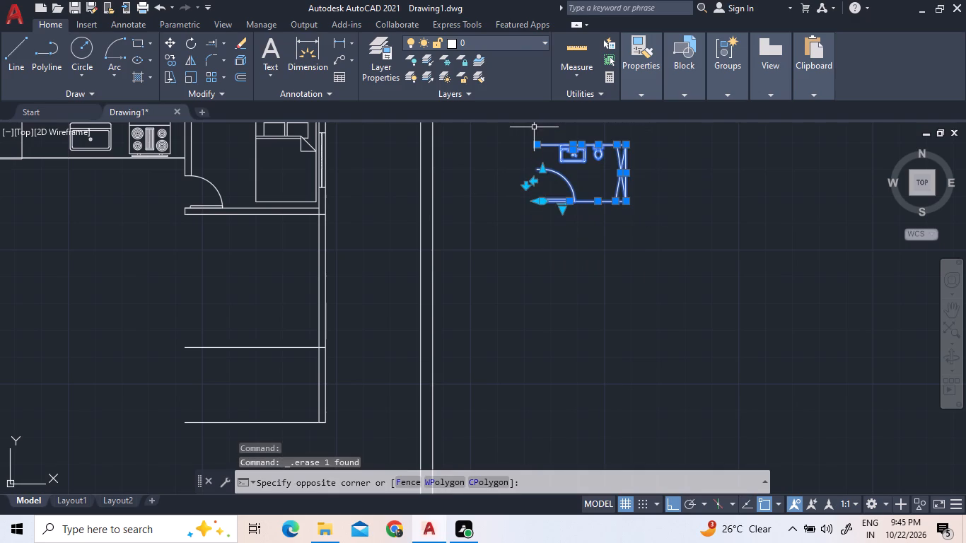
right_click(523, 171)
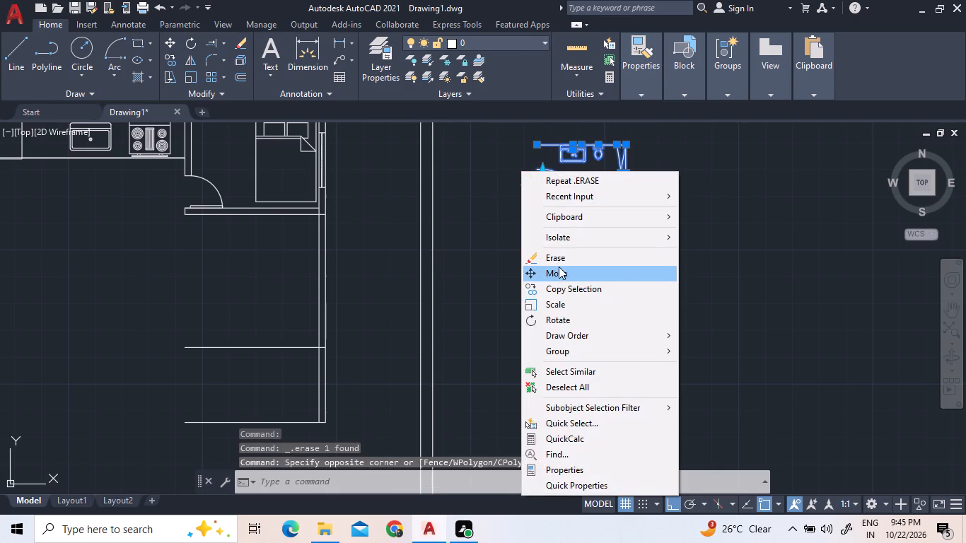
left_click(557, 267)
scroll(532, 192, "up", 1)
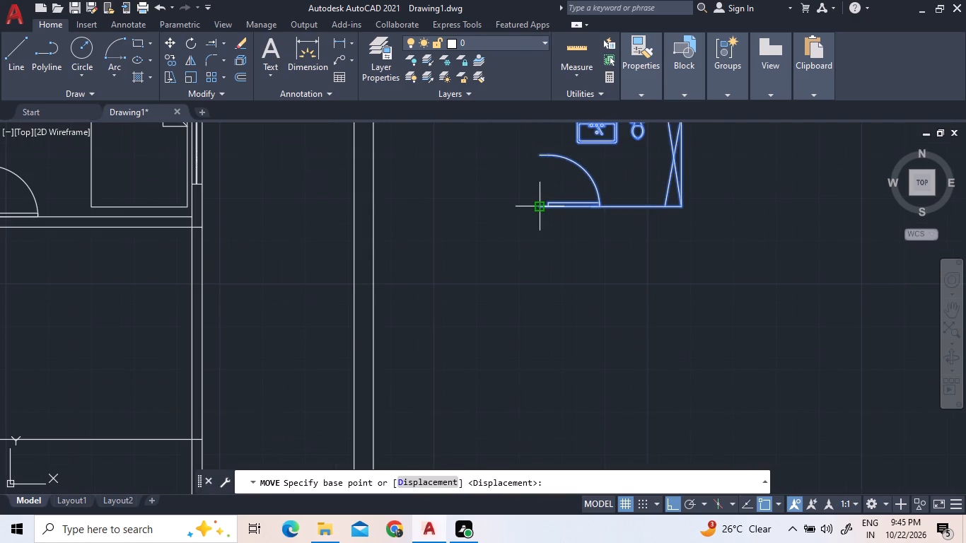
left_click(542, 206)
key("F8")
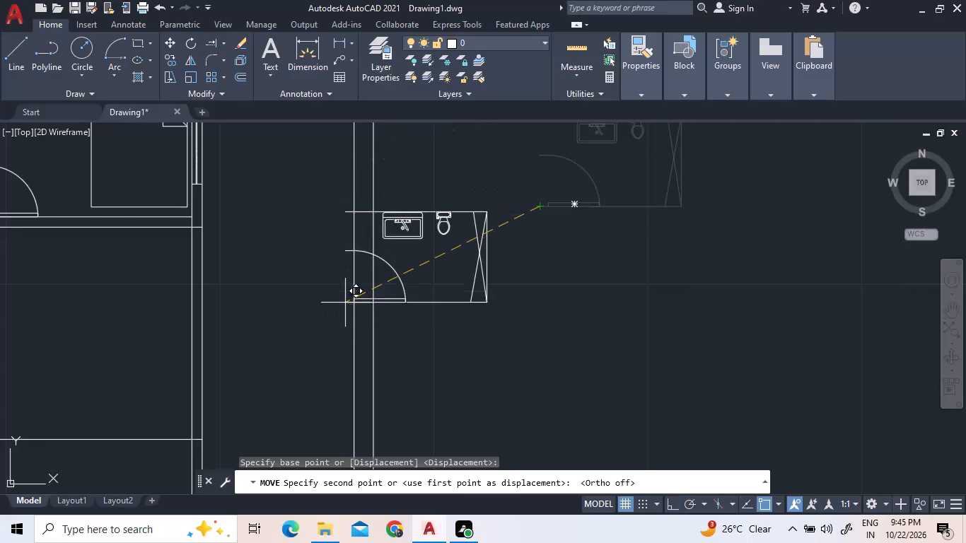
scroll(303, 334, "down", 2)
scroll(238, 429, "up", 3)
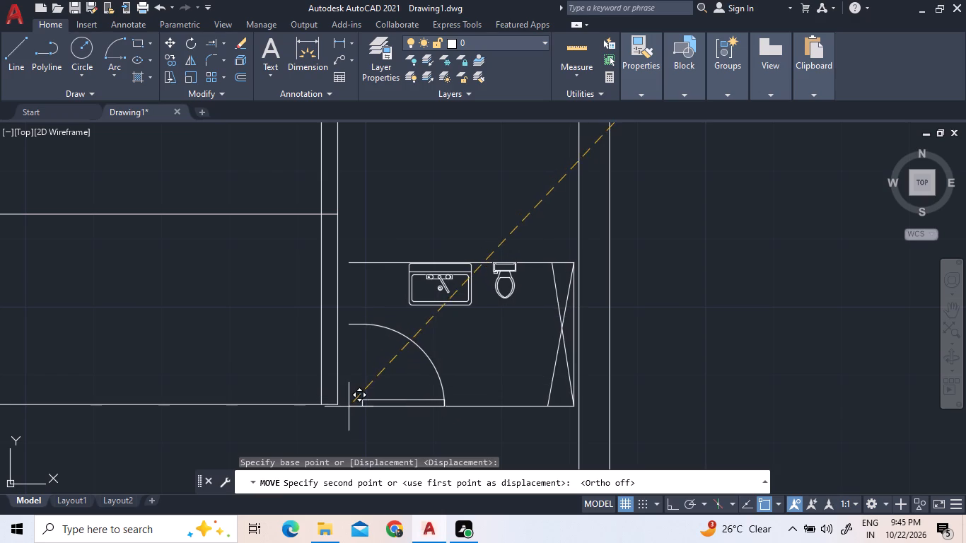
scroll(349, 407, "up", 2)
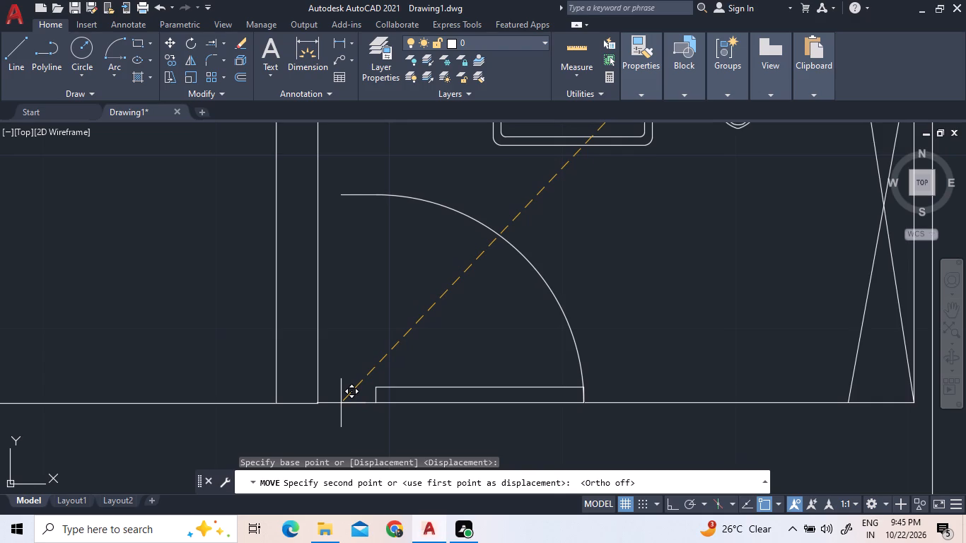
left_click(341, 403)
scroll(342, 411, "down", 2)
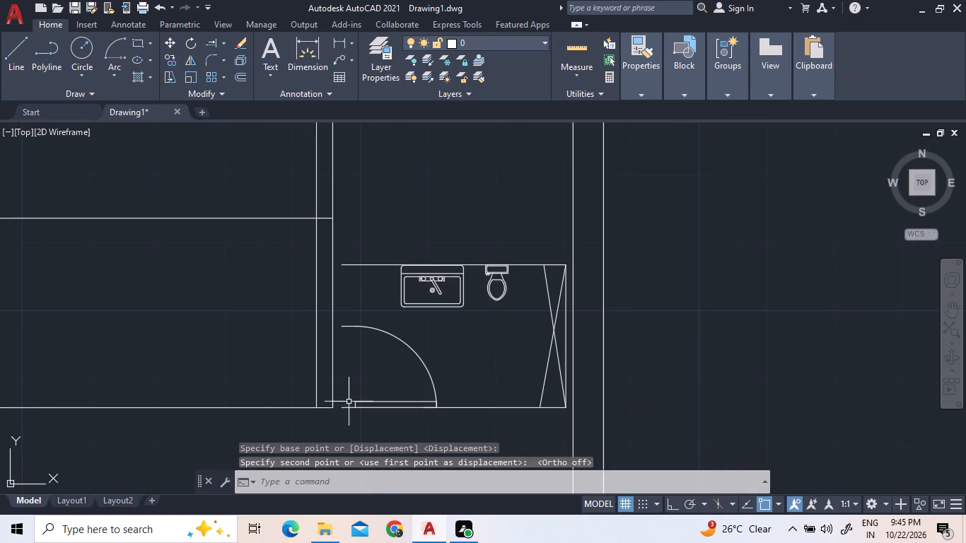
scroll(419, 339, "down", 1)
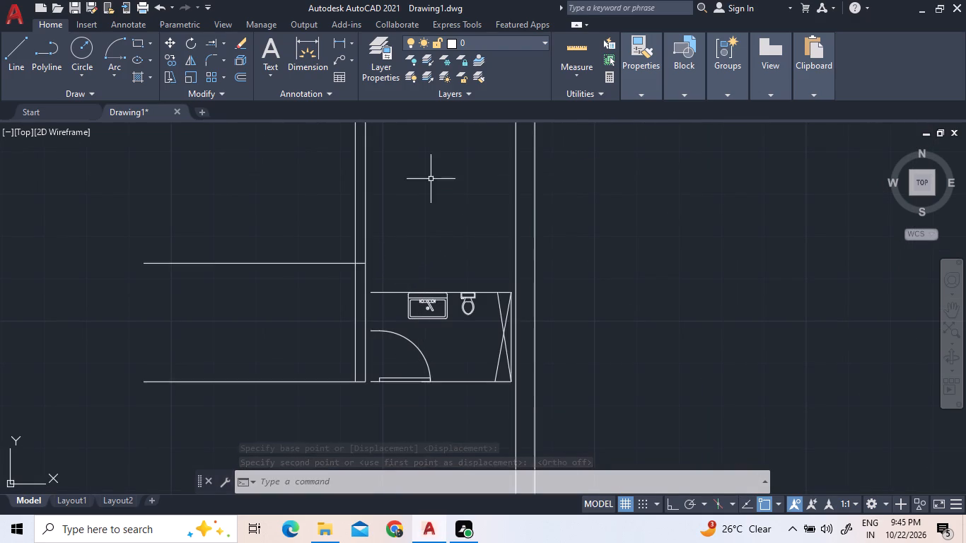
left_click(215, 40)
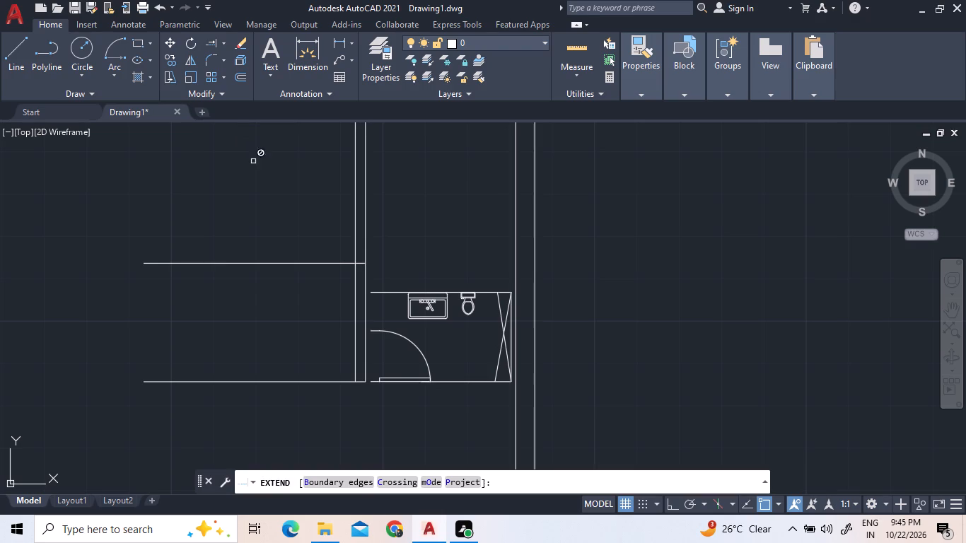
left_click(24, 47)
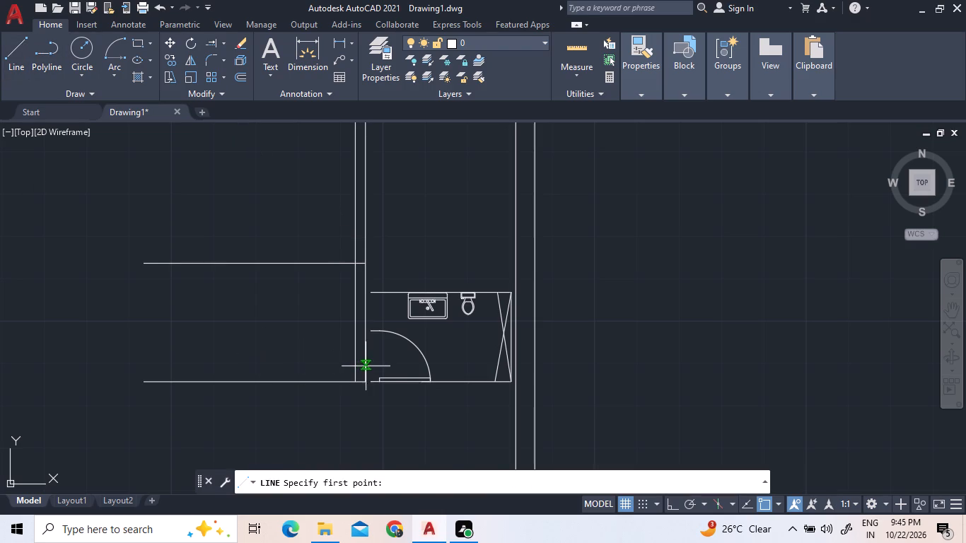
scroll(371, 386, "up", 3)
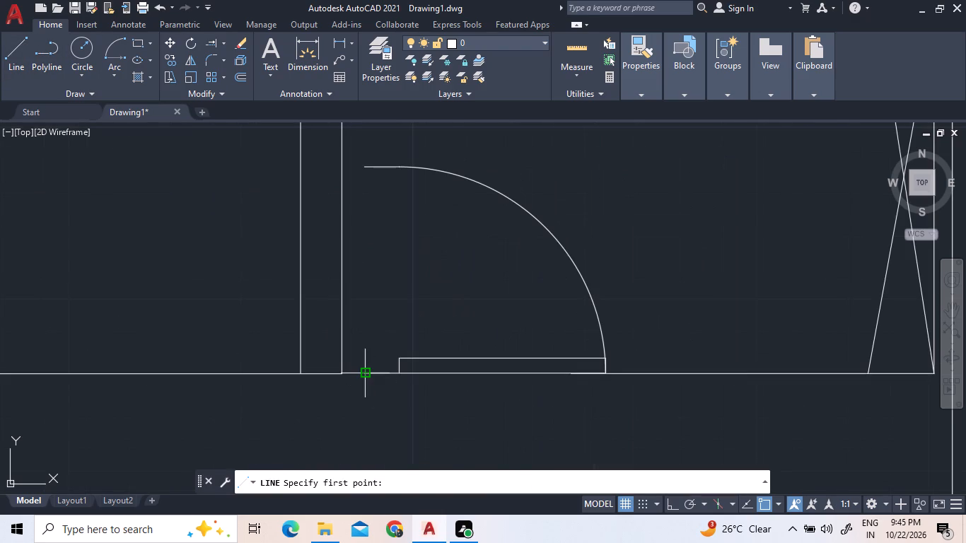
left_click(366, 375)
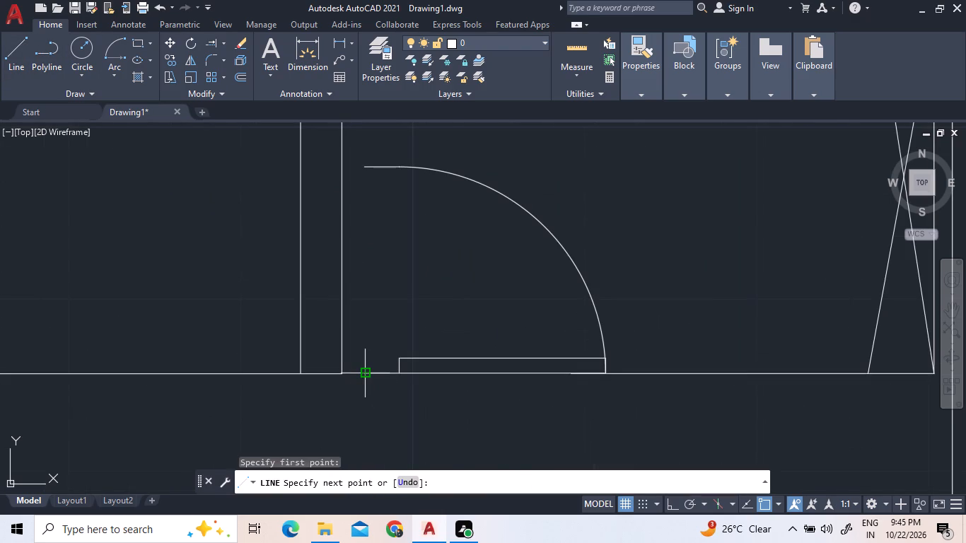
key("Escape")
Move the whole bathroom, door and fixtures included, from its southwest corner onto the south endpoint of the inner wall's east line.
left_click(421, 405)
scroll(397, 207, "down", 2)
left_click(389, 124)
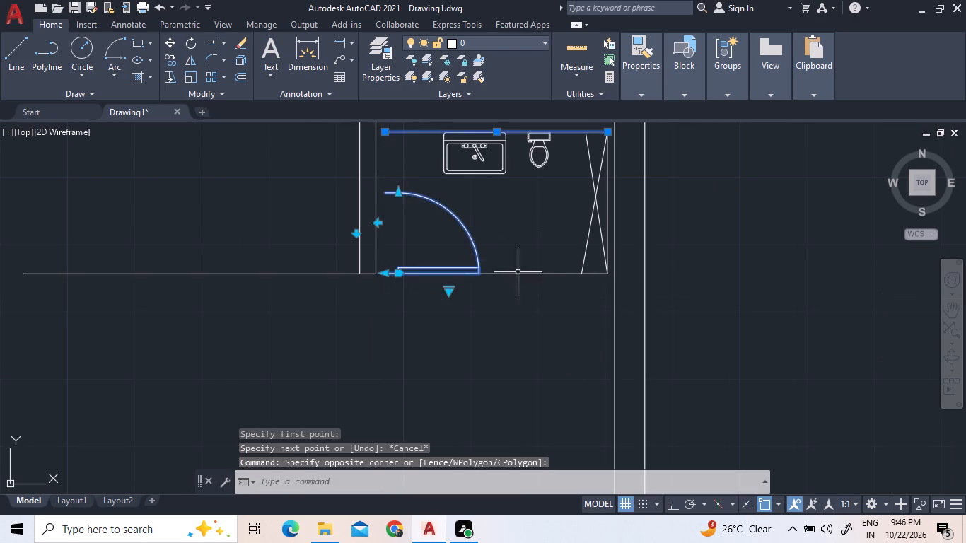
left_click(611, 284)
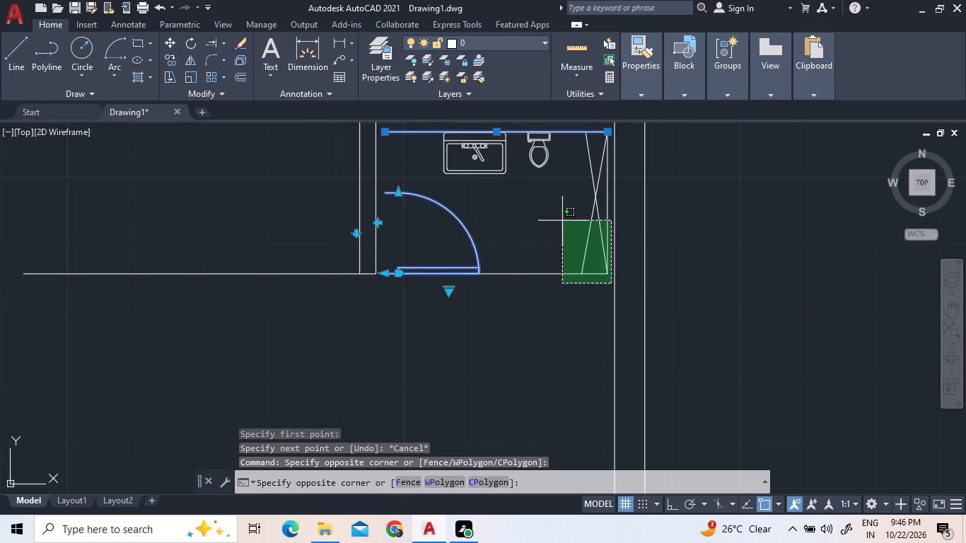
left_click(490, 146)
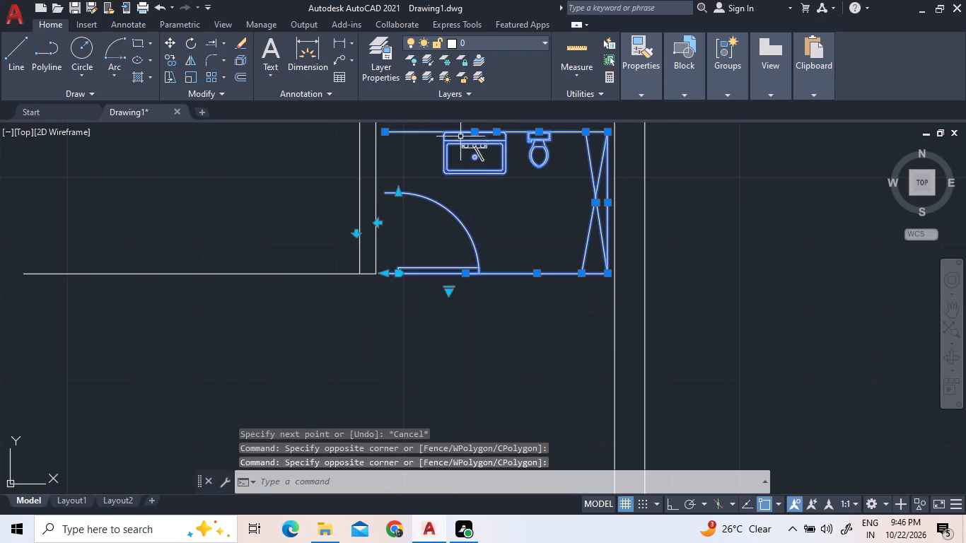
left_click(471, 146)
right_click(409, 257)
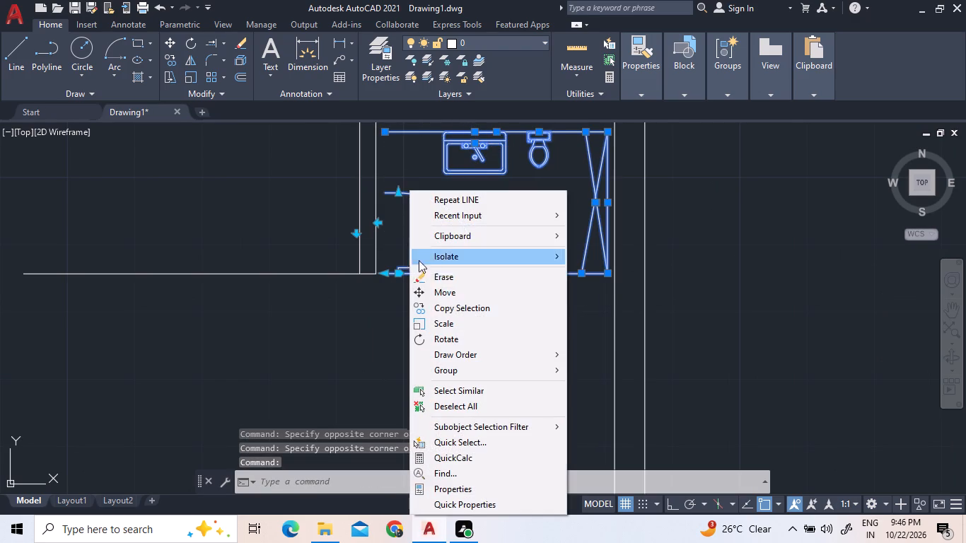
left_click(443, 289)
scroll(366, 244, "up", 3)
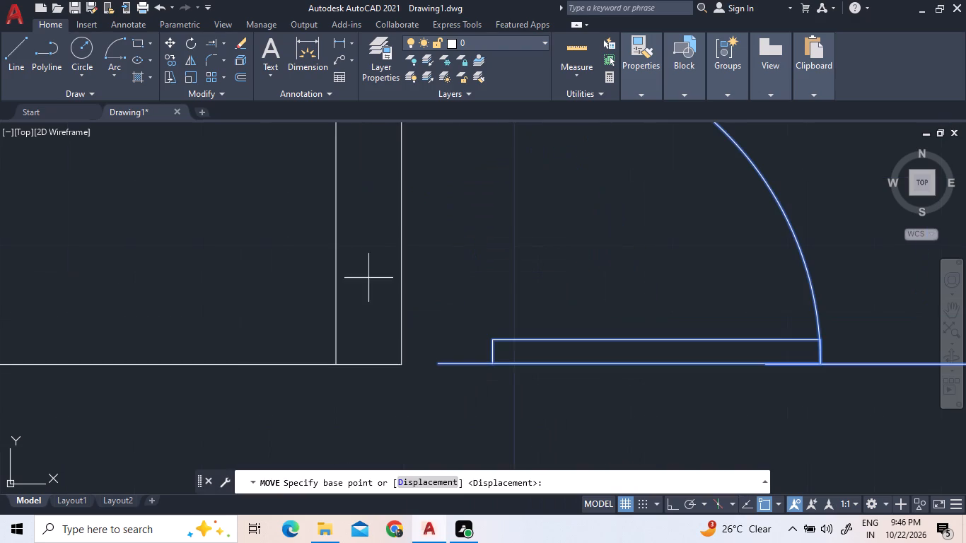
left_click(439, 363)
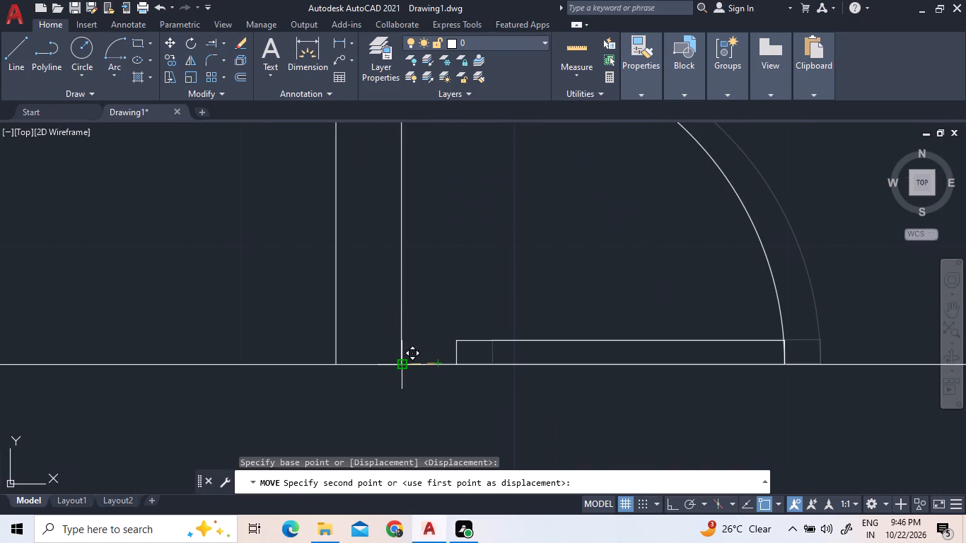
left_click(405, 365)
scroll(420, 397, "down", 3)
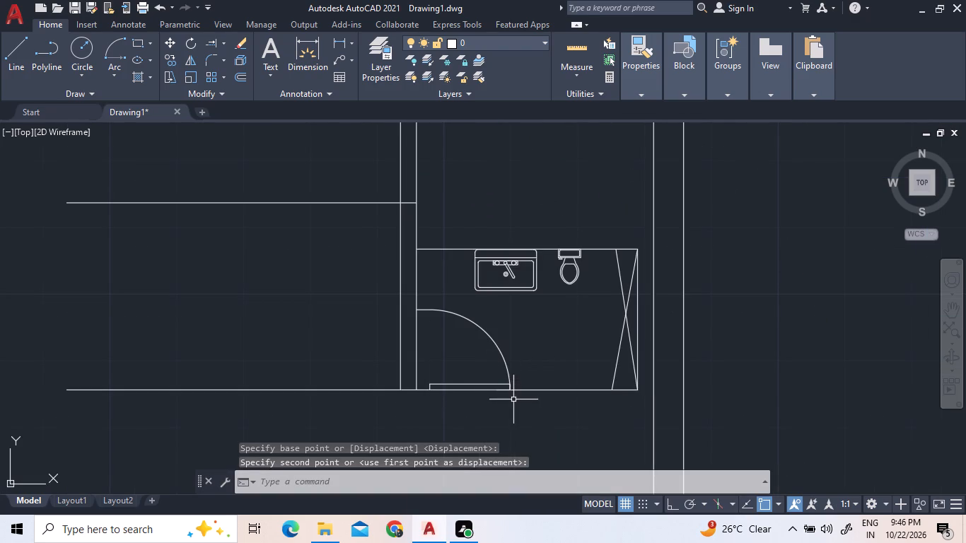
scroll(512, 401, "down", 4)
scroll(515, 440, "up", 1)
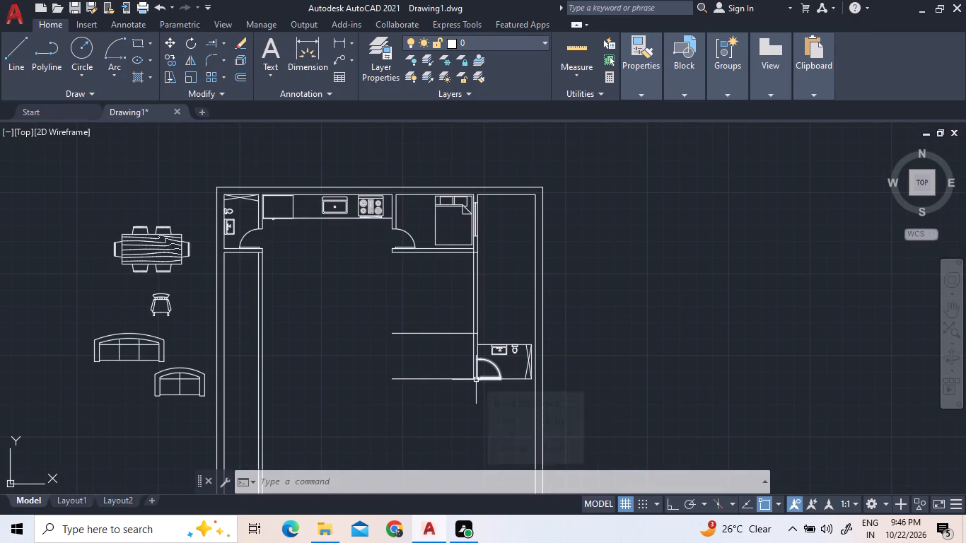
scroll(507, 387, "up", 2)
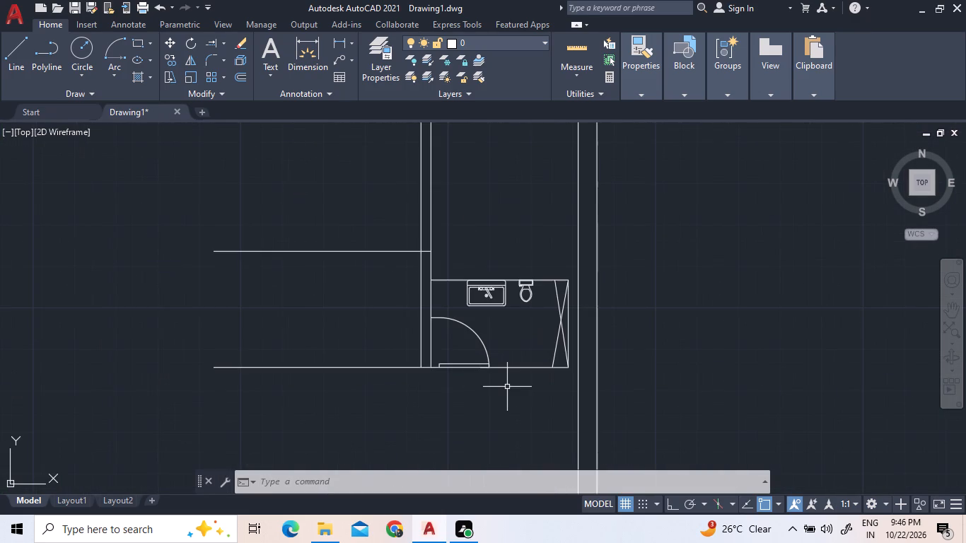
Offset the bathroom's north and east wall lines outward by 0.12.
left_click(240, 82)
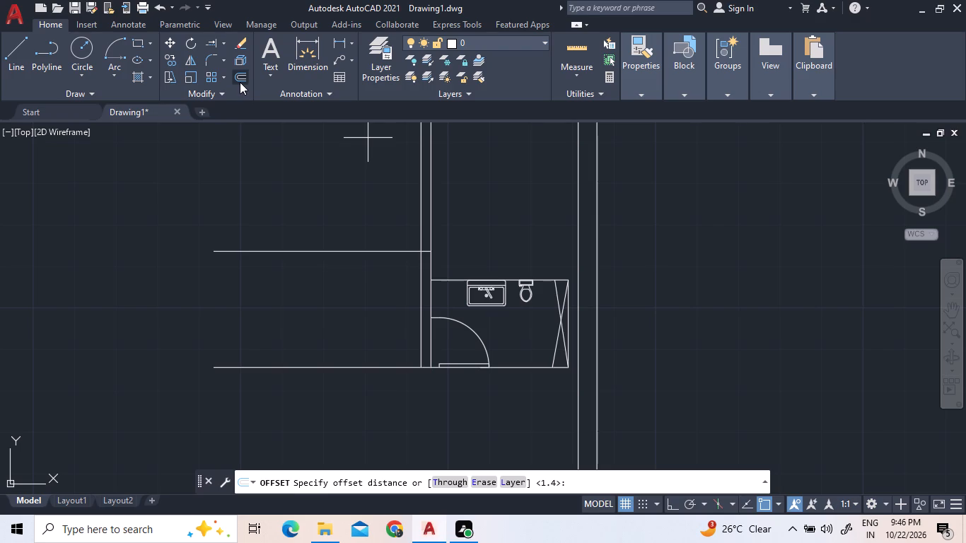
key("0")
type(".12")
key("Return")
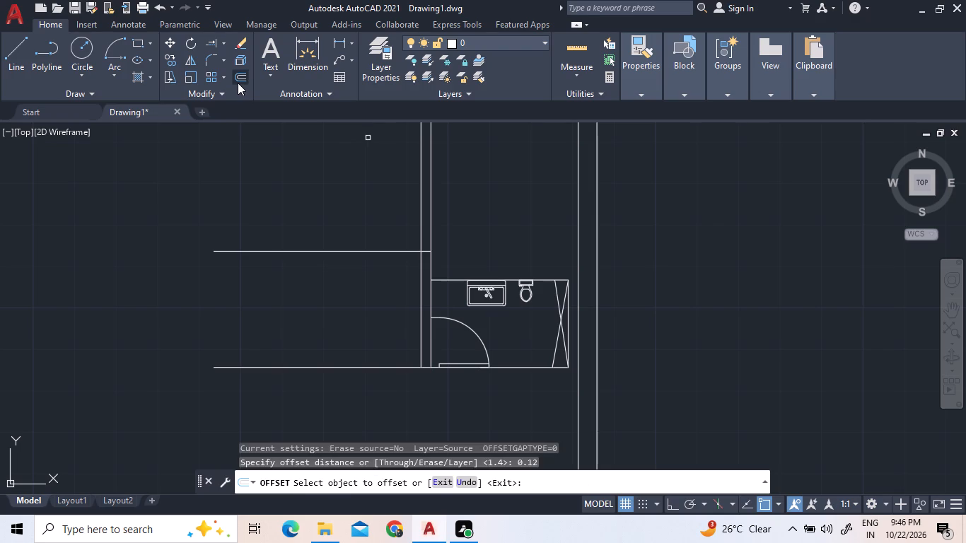
left_click(438, 279)
left_click(455, 273)
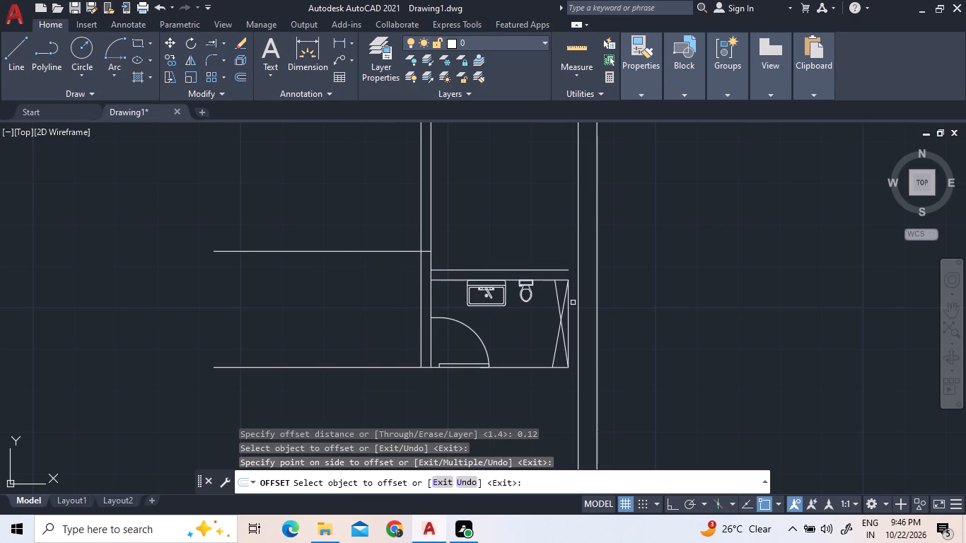
left_click(569, 303)
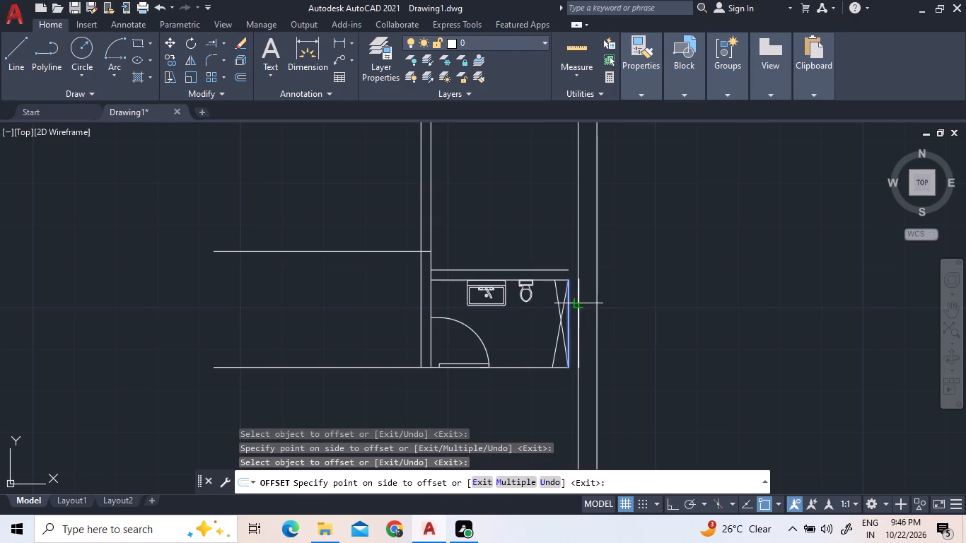
left_click(576, 305)
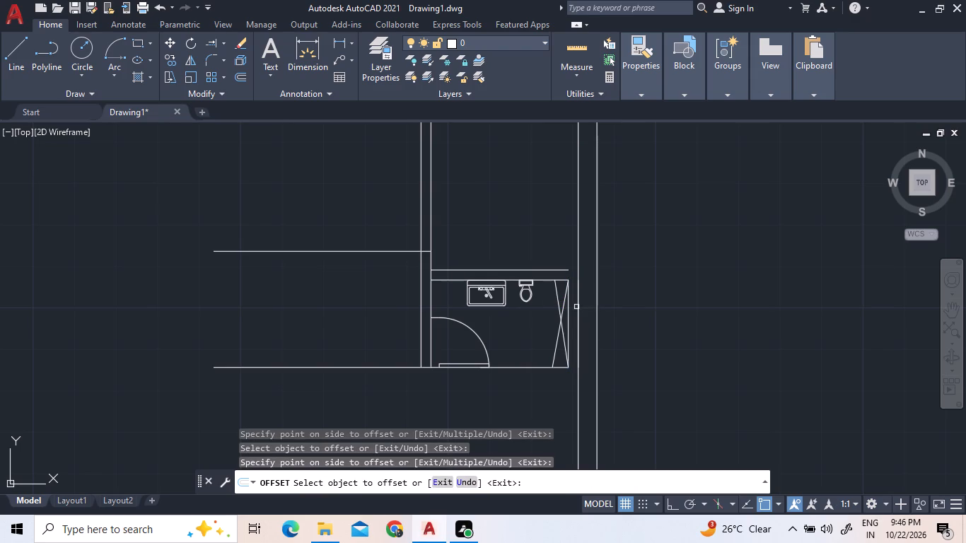
key("Escape")
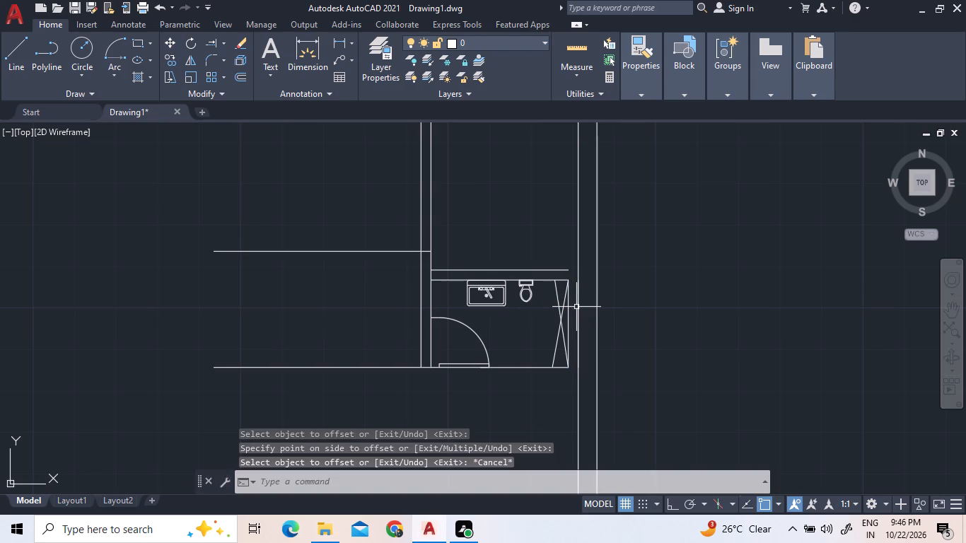
left_click(580, 302)
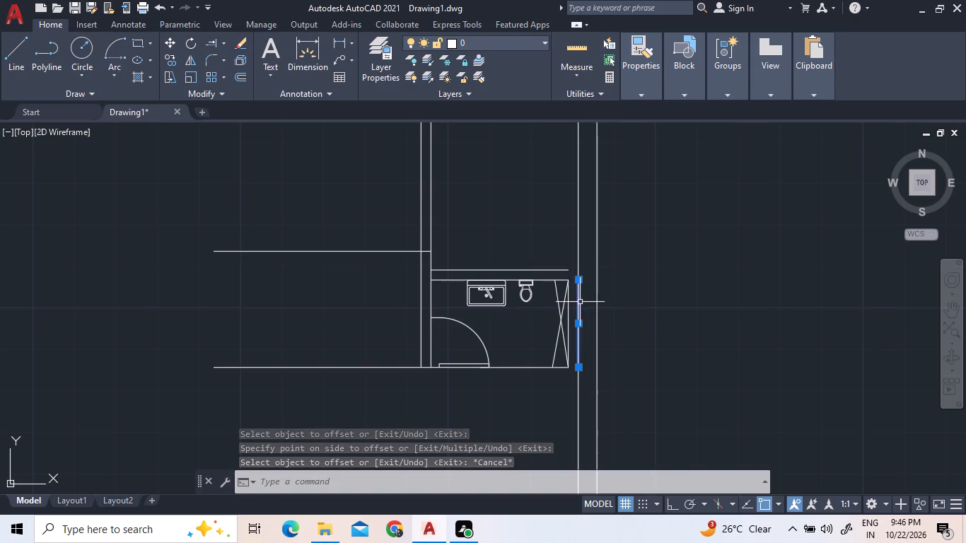
key("Escape")
key("Escape")
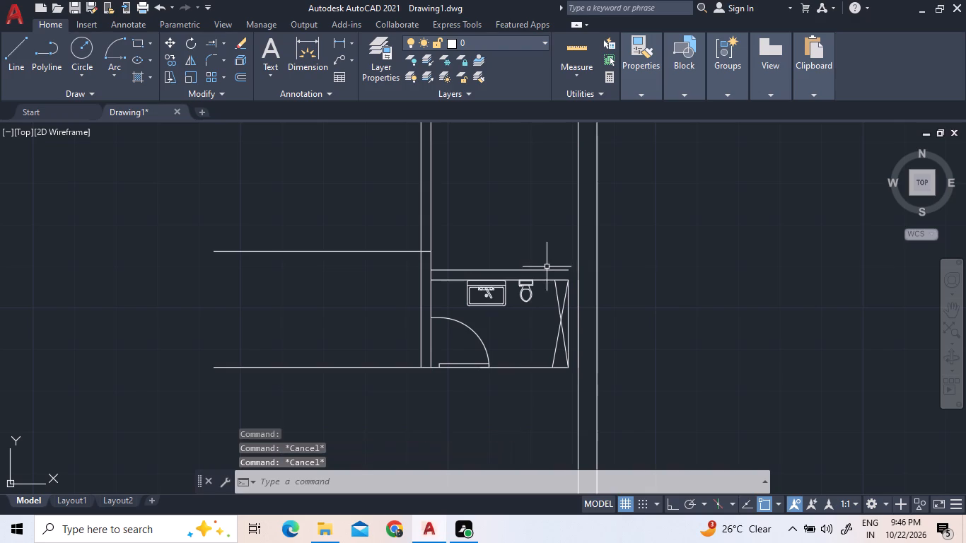
Fillet the offset east and north wall lines into a square corner at the bathroom's northeast.
key("f")
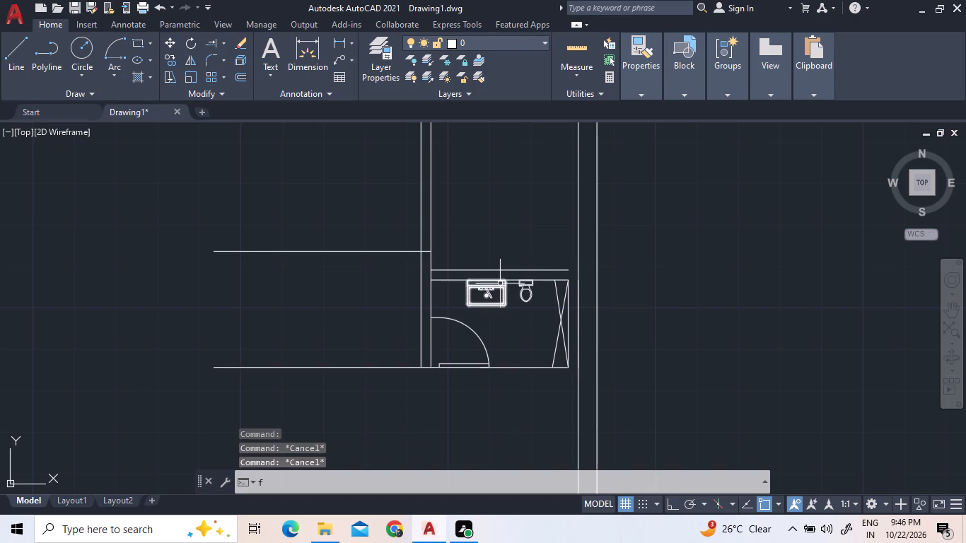
key("space")
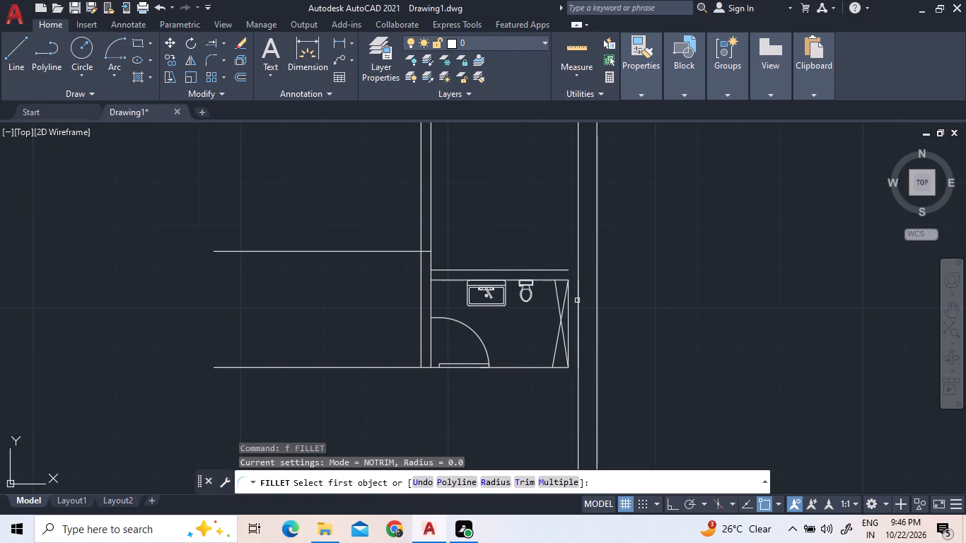
left_click(578, 302)
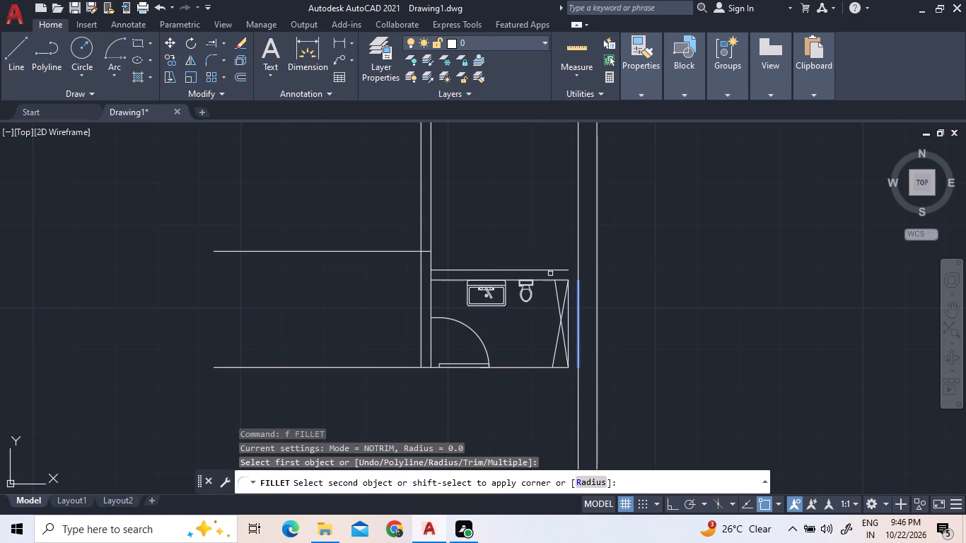
left_click(550, 270, "shift")
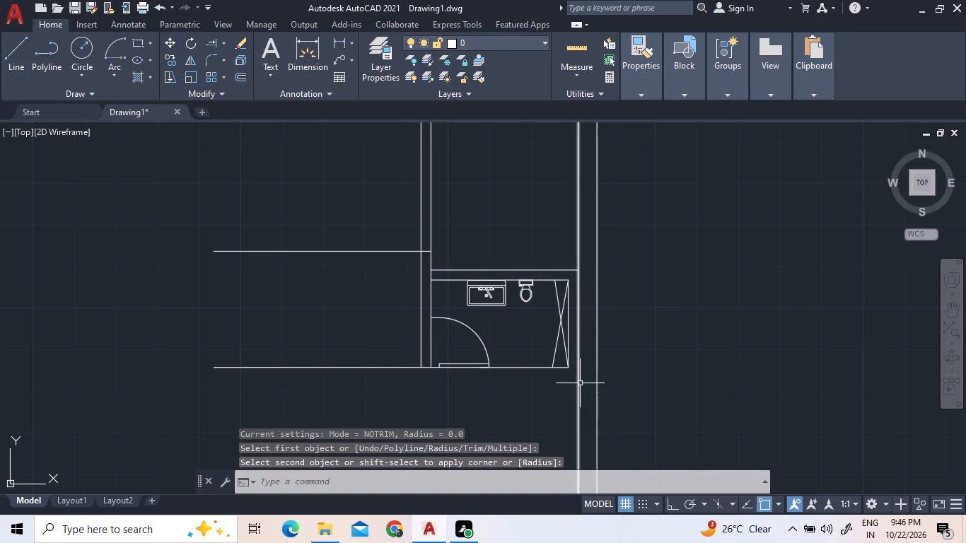
Check distances around the bathroom and the partition line west of it with the Quick measuring tool.
scroll(547, 390, "down", 2)
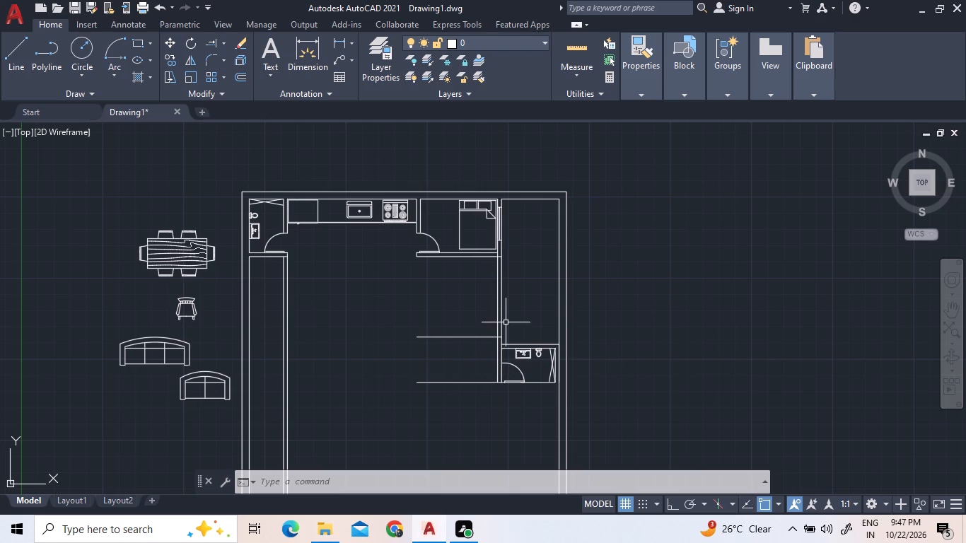
scroll(508, 286, "up", 2)
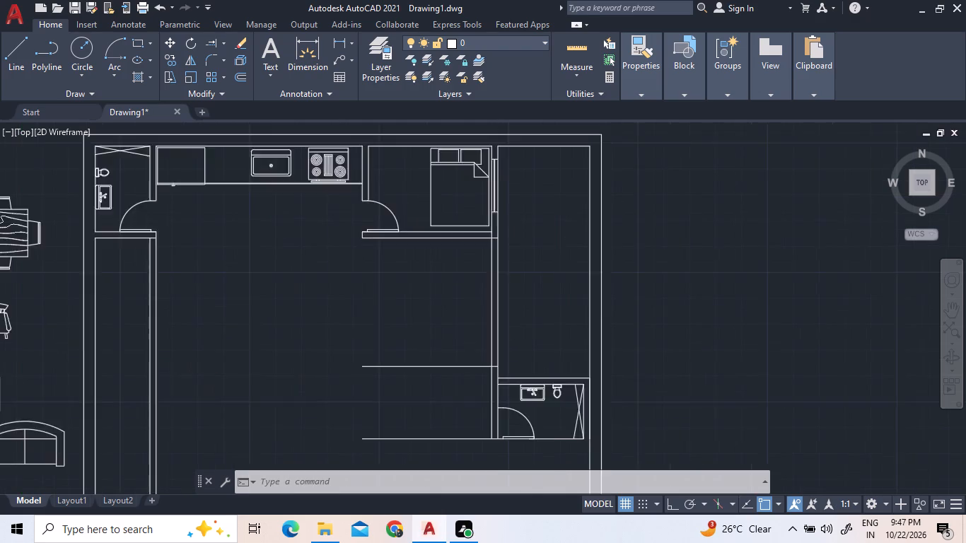
scroll(454, 281, "down", 1)
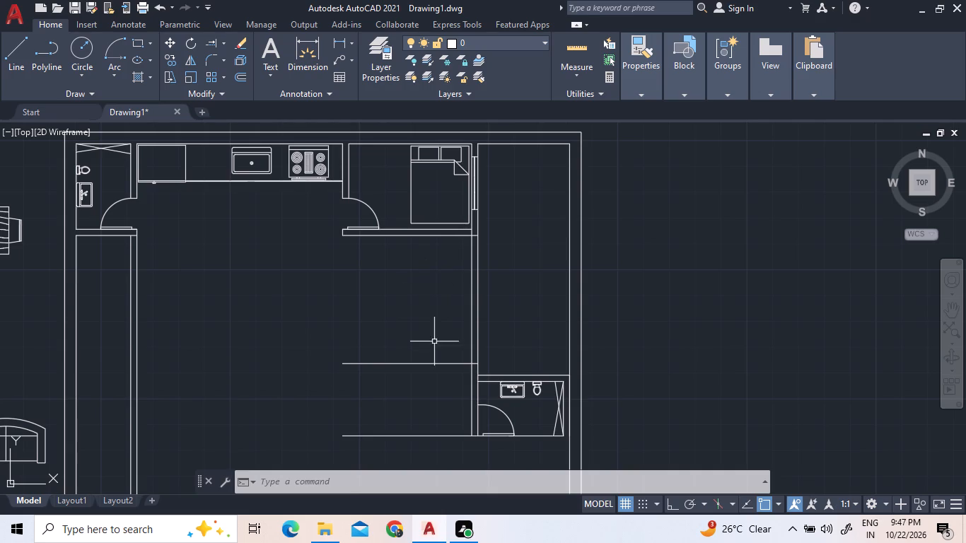
left_click(435, 361)
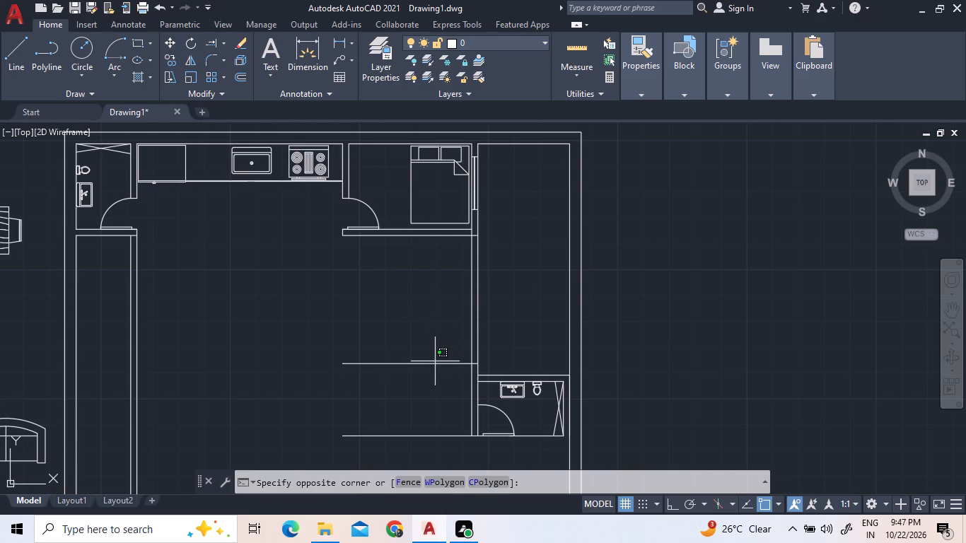
left_click(393, 374)
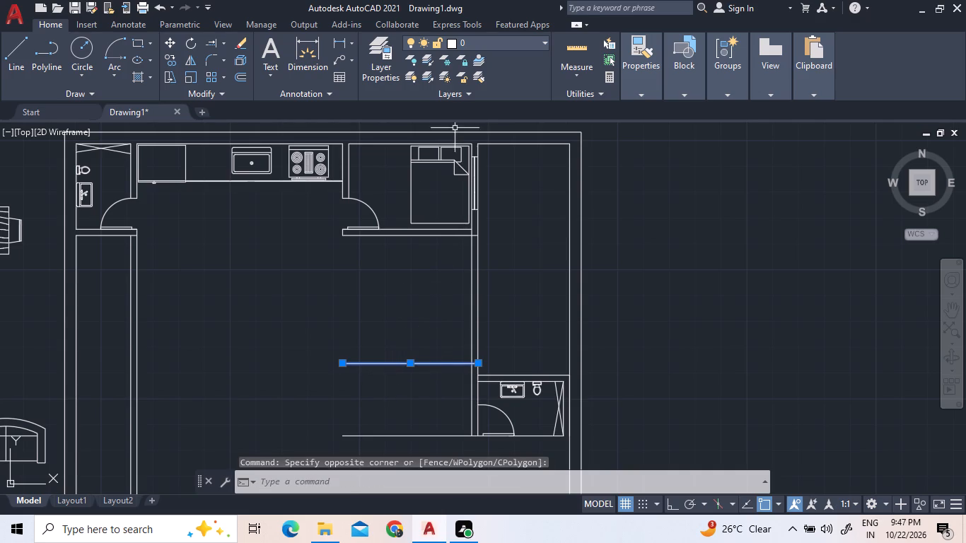
left_click(576, 52)
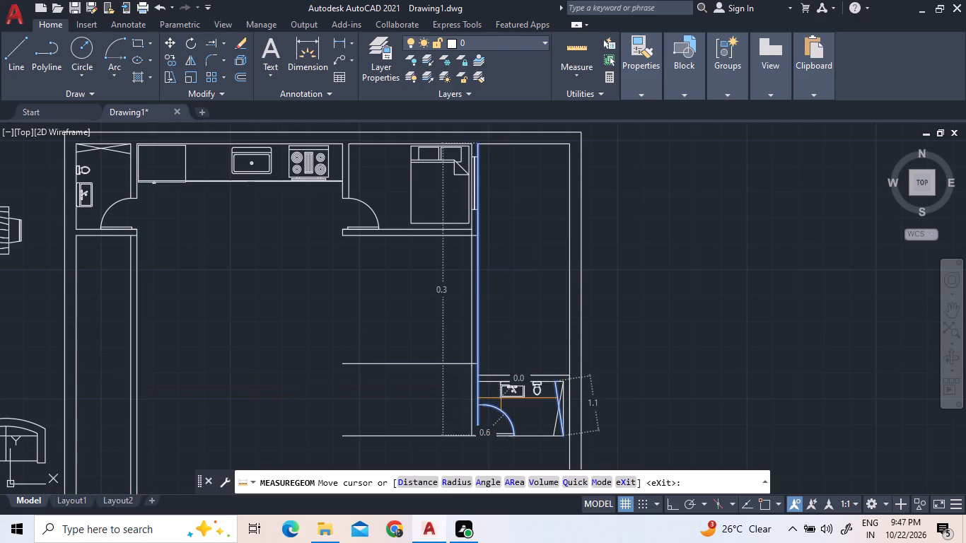
scroll(497, 402, "up", 3)
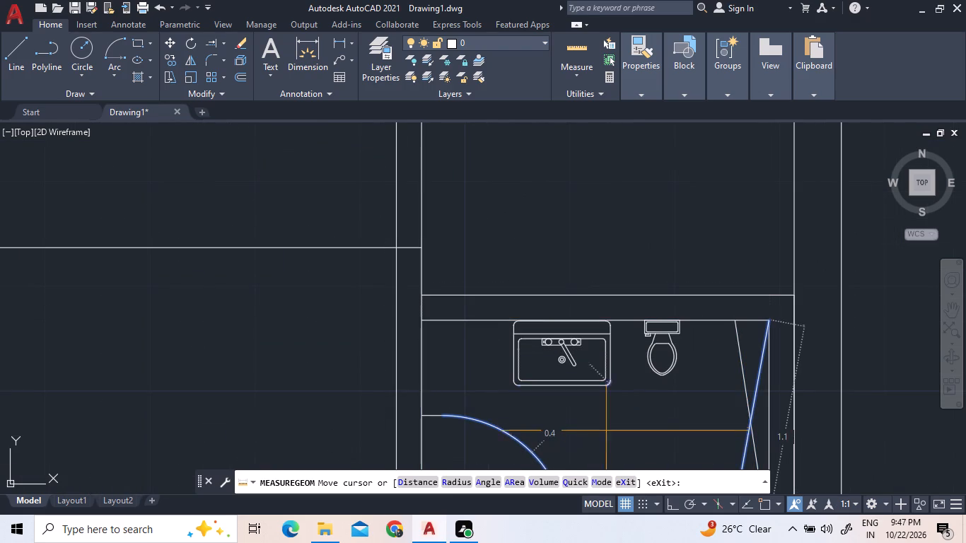
scroll(628, 423, "down", 3)
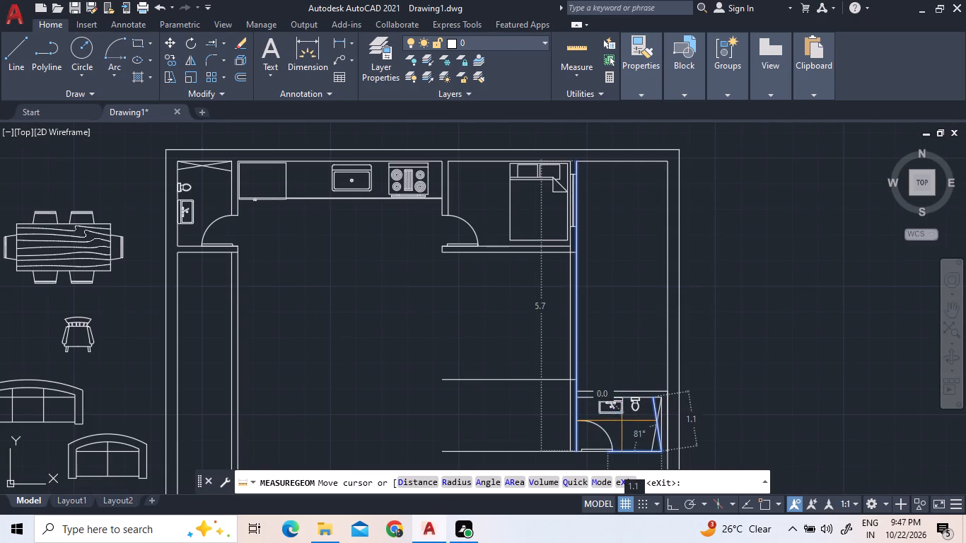
scroll(630, 426, "up", 2)
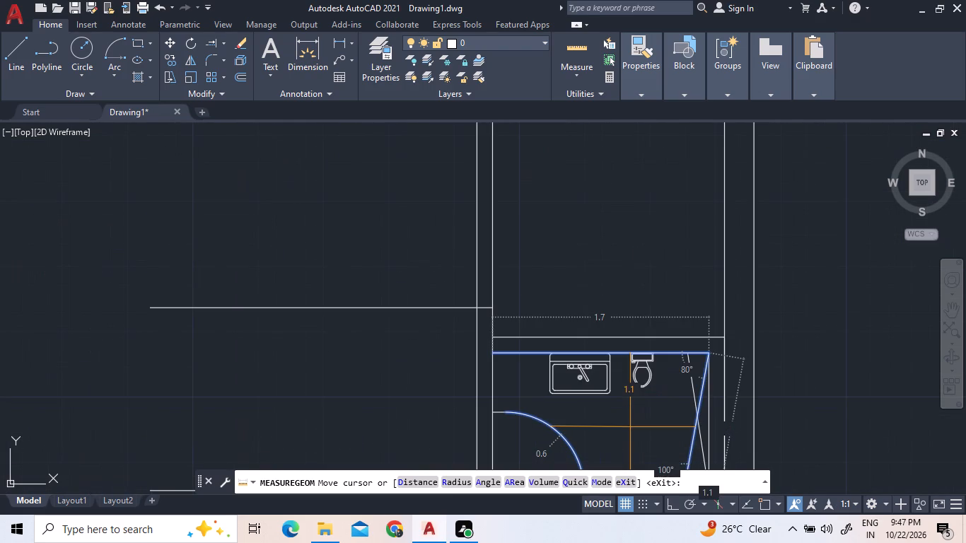
right_click(605, 274)
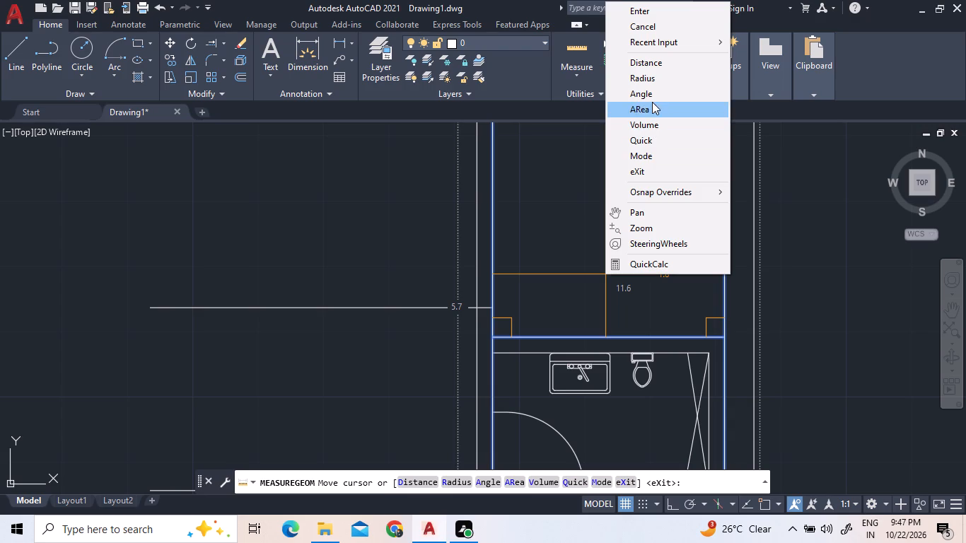
left_click(543, 243)
key("Escape")
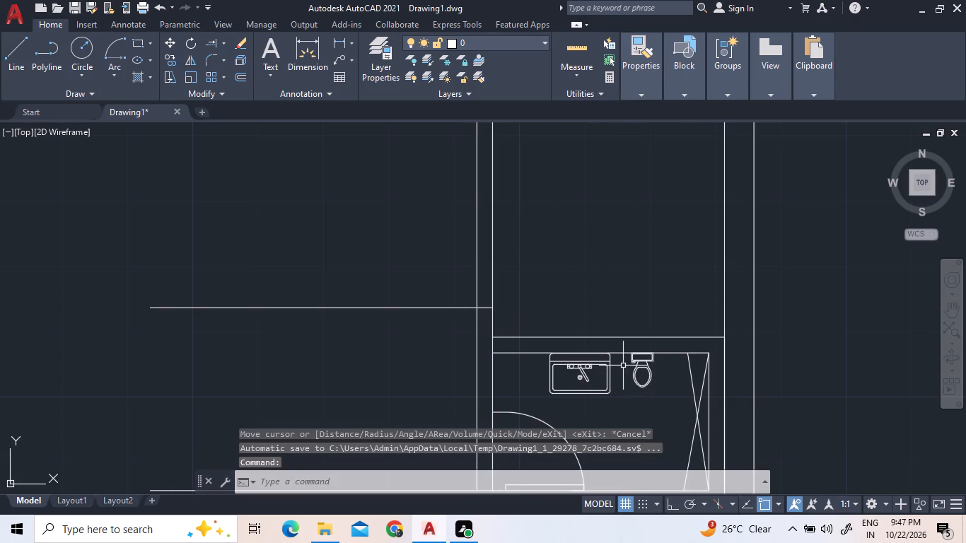
Move the bathroom's two north wall lines, basin and toilet from the outer line's west end to the partition line's east endpoint.
left_click(657, 395)
left_click(533, 324)
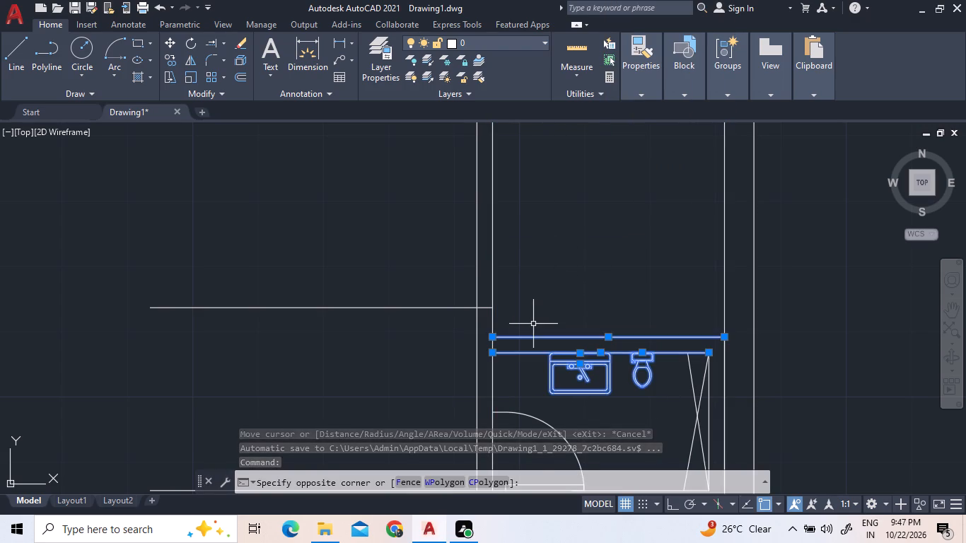
right_click(558, 278)
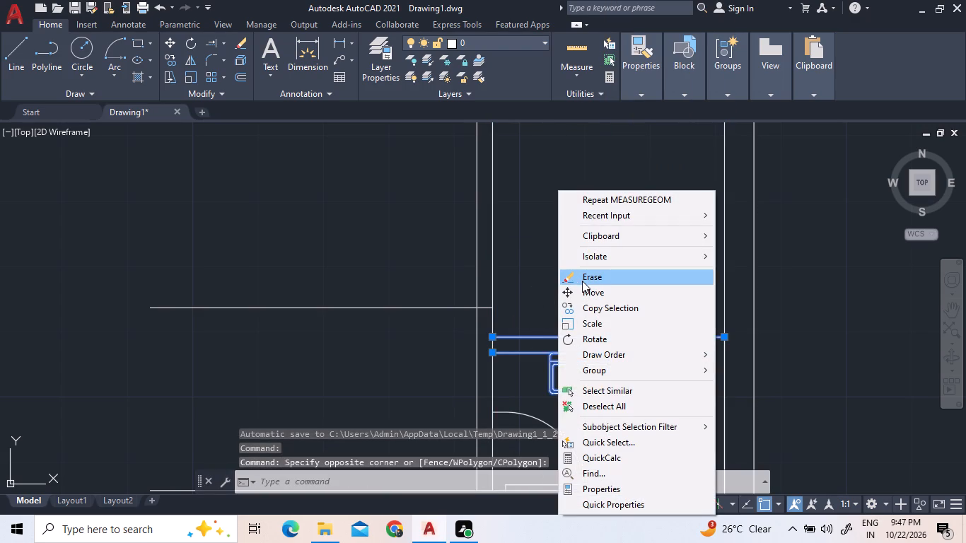
left_click(581, 296)
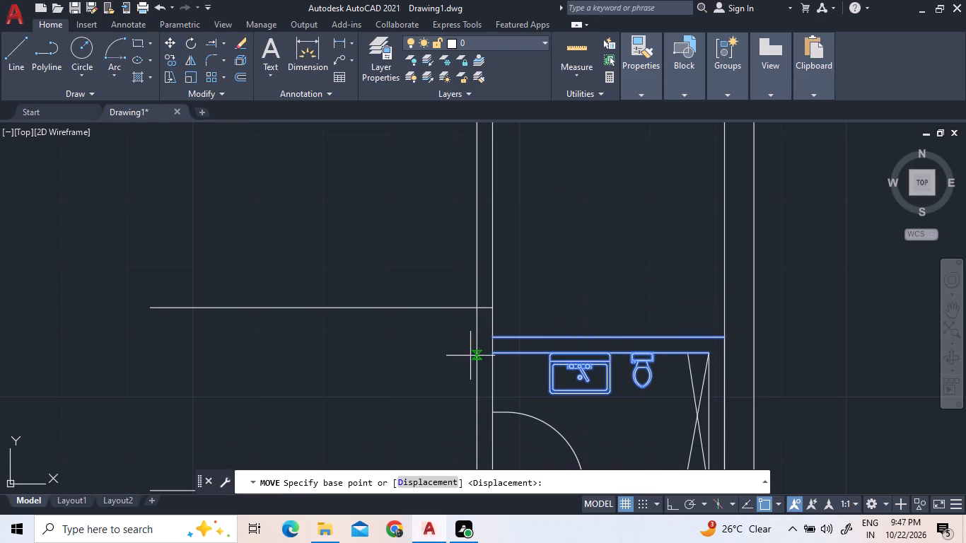
left_click(494, 335)
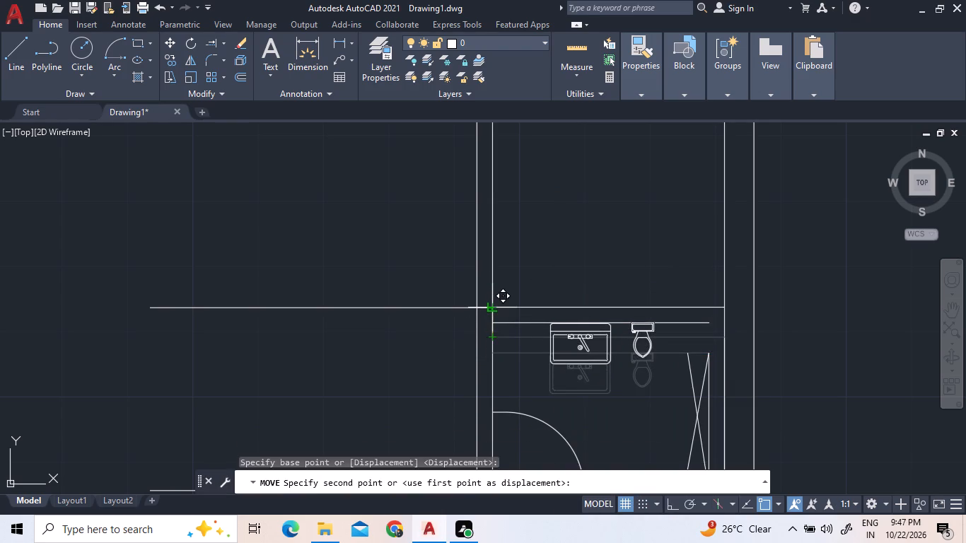
left_click(492, 308)
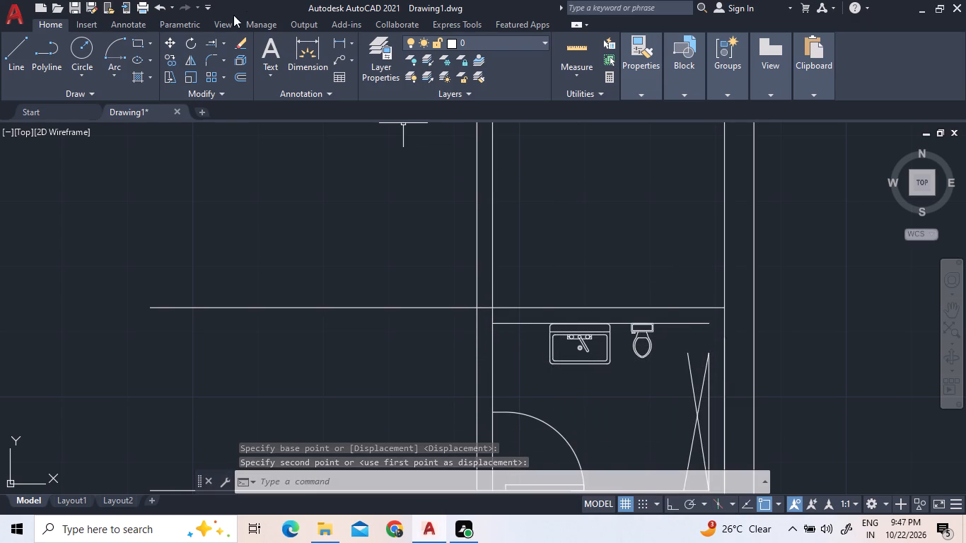
Extend the two shower diagonals northward to the moved wall and the inner north wall line eastward to the outer east wall line.
left_click(211, 47)
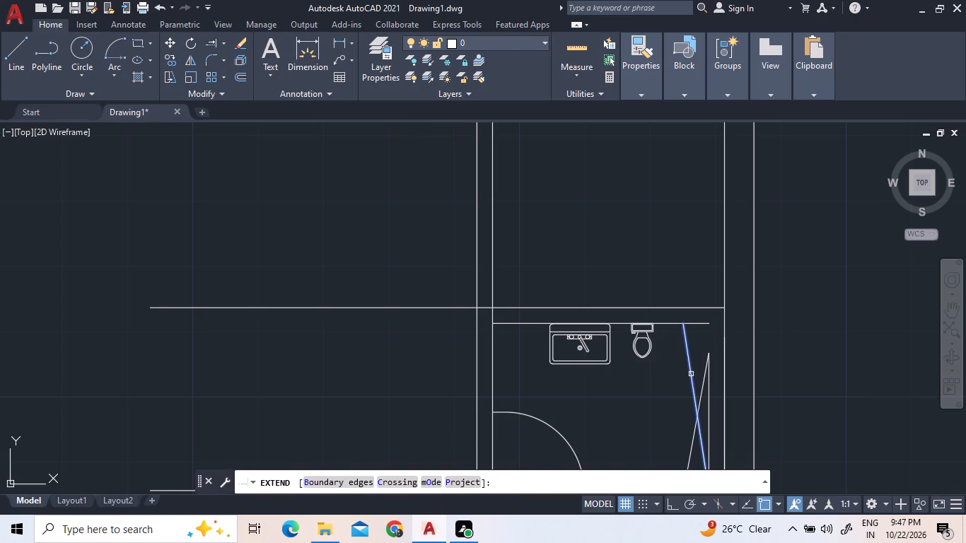
left_click(691, 374)
left_click(706, 380)
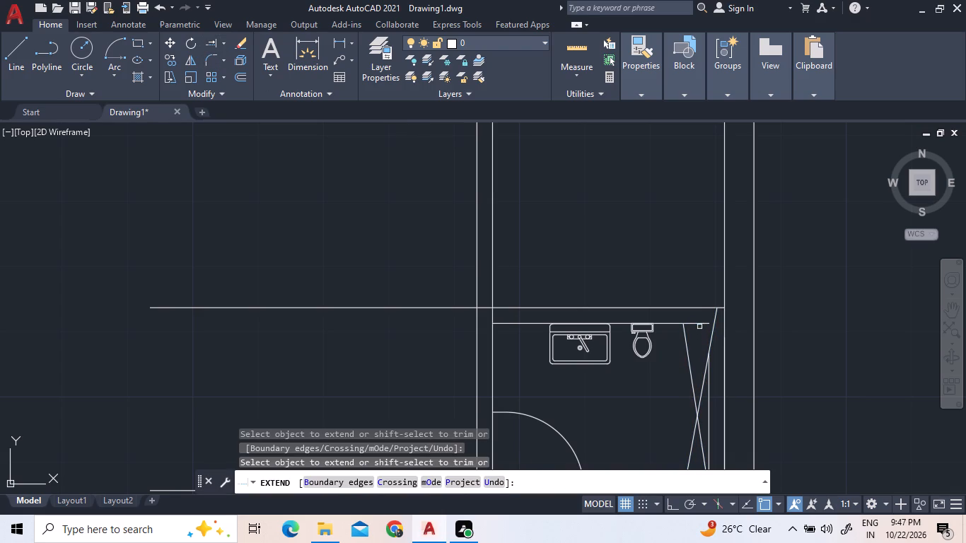
left_click(699, 324)
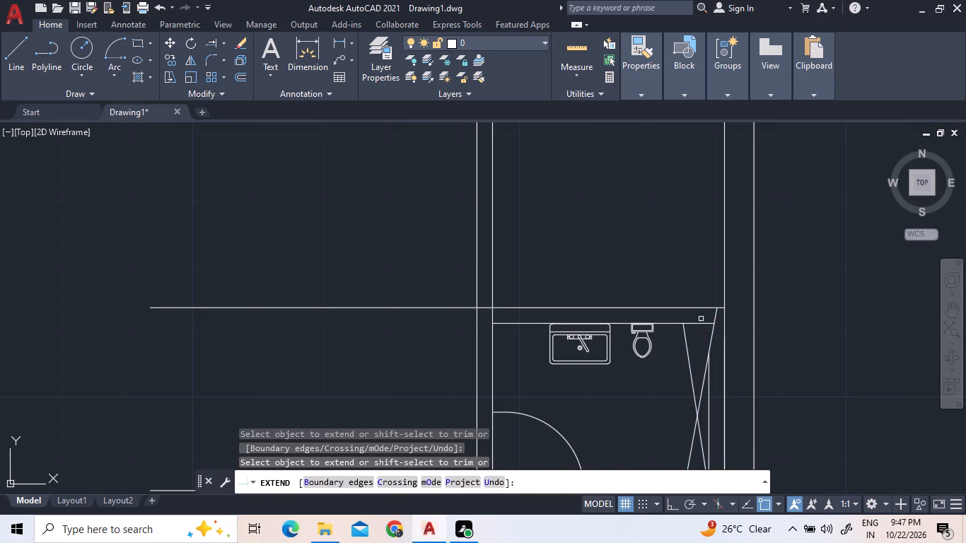
left_click(702, 325)
scroll(708, 336, "down", 2)
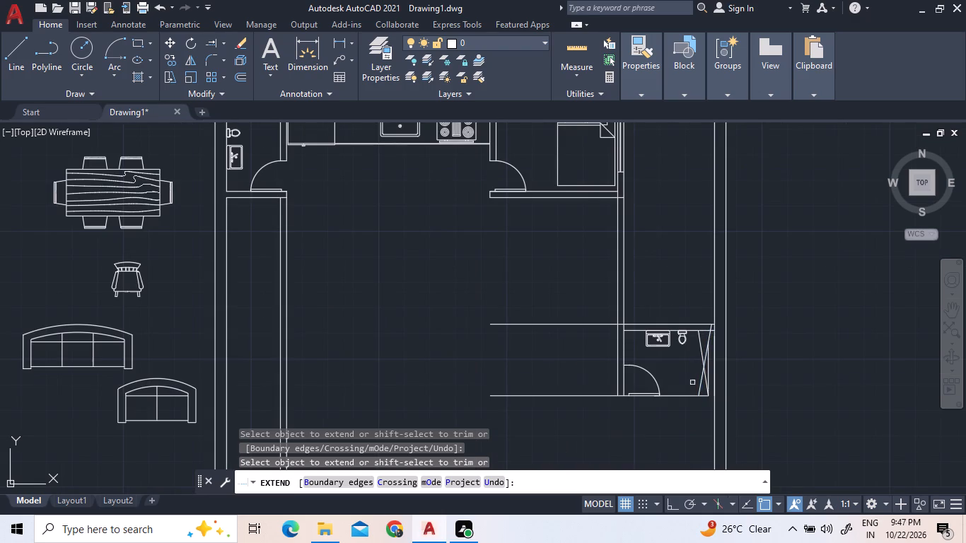
key("Escape")
Erase the leftover short vertical line along the east side of the bathroom's shower.
scroll(711, 376, "up", 2)
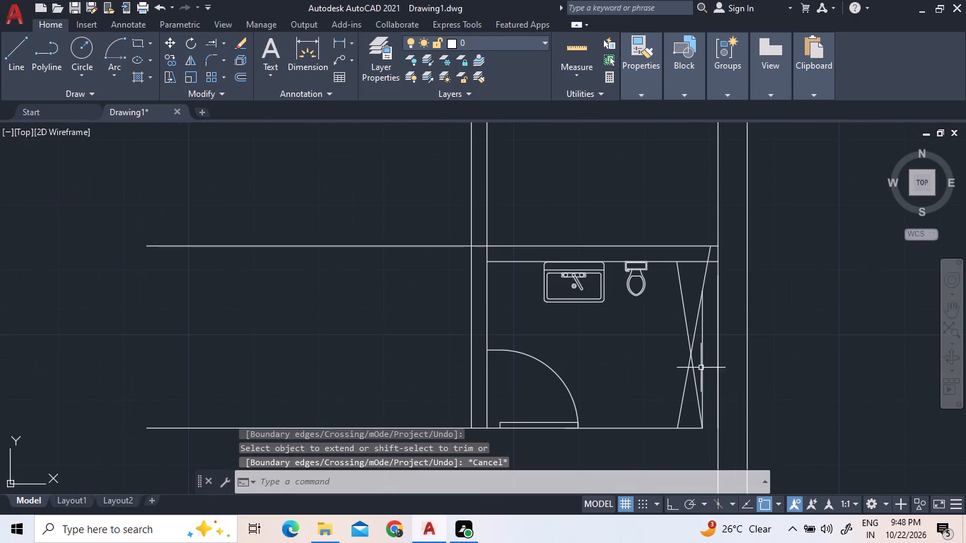
left_click(706, 352)
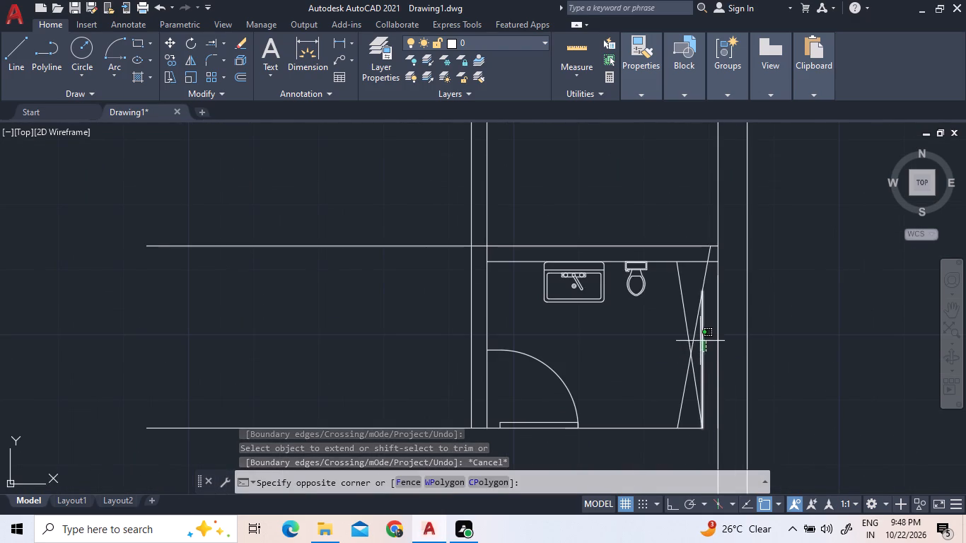
left_click(702, 336)
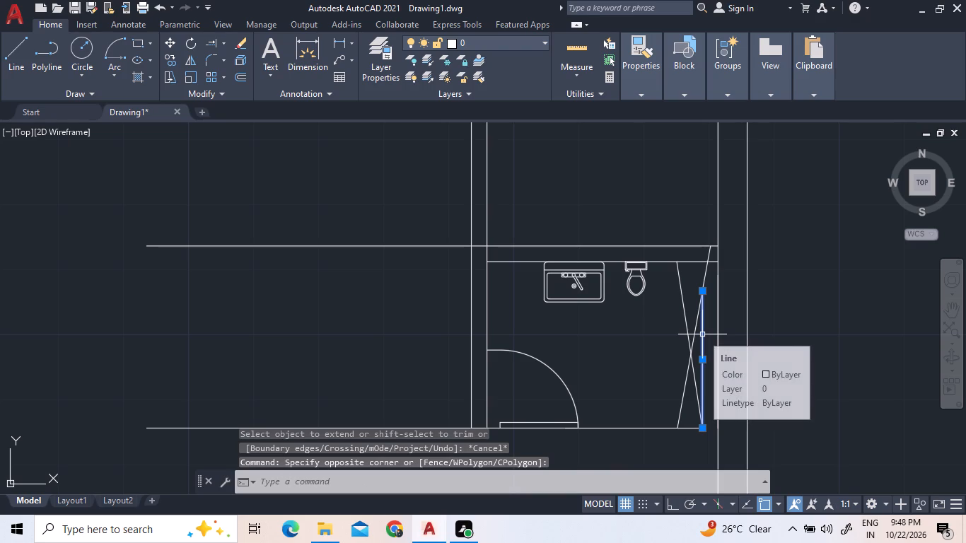
key("Delete")
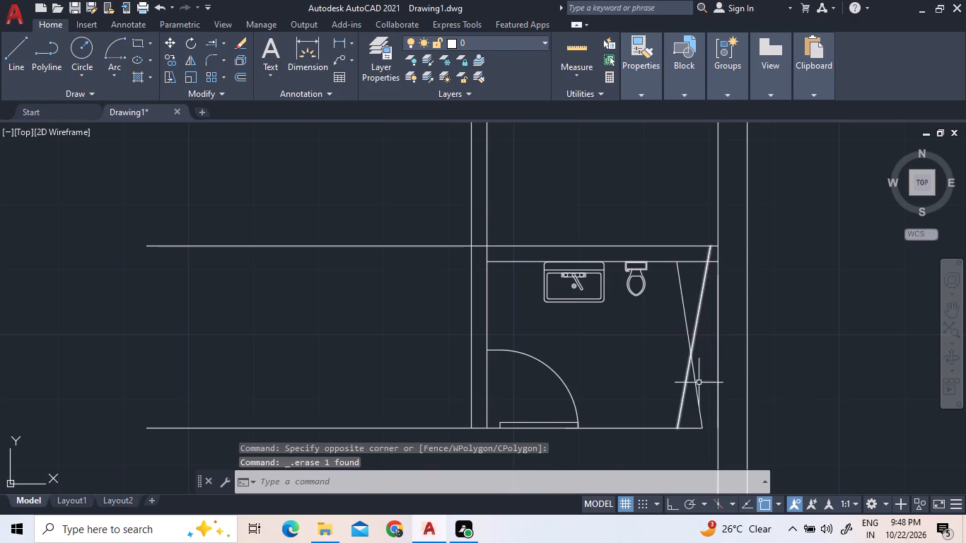
Extend the bathroom's south wall line eastward to the long vertical east wall line.
left_click(210, 49)
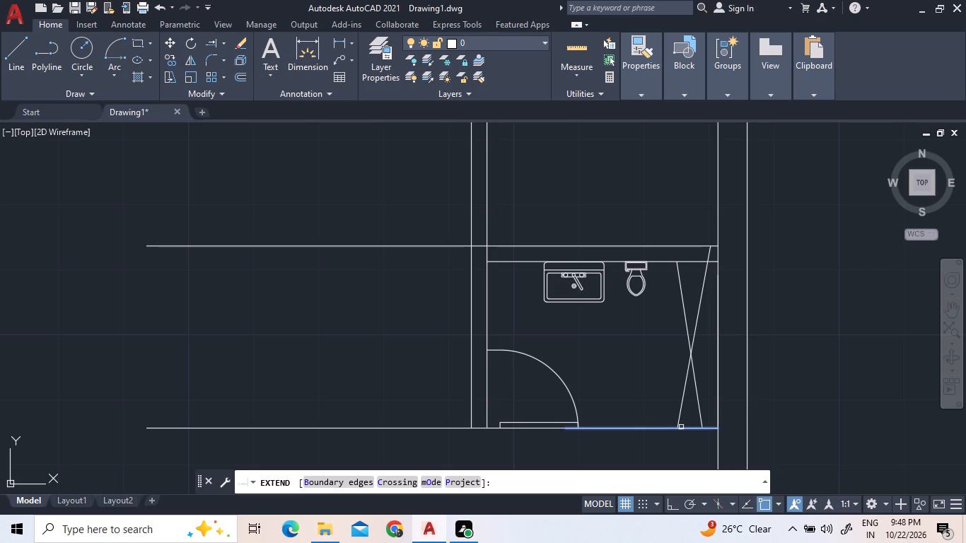
left_click(681, 427)
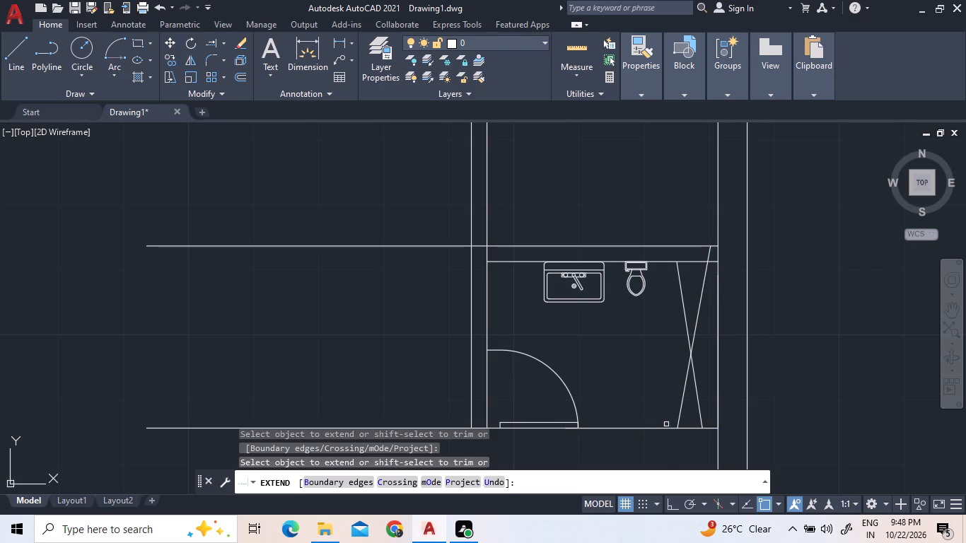
right_click(706, 377)
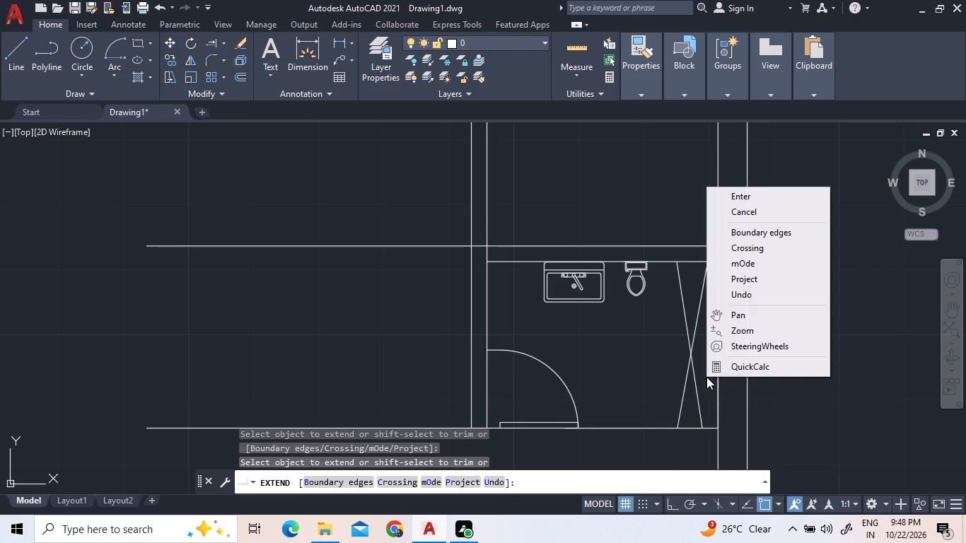
left_click(745, 194)
Erase the two old crossing diagonals of the bathroom's shower area.
left_click(700, 329)
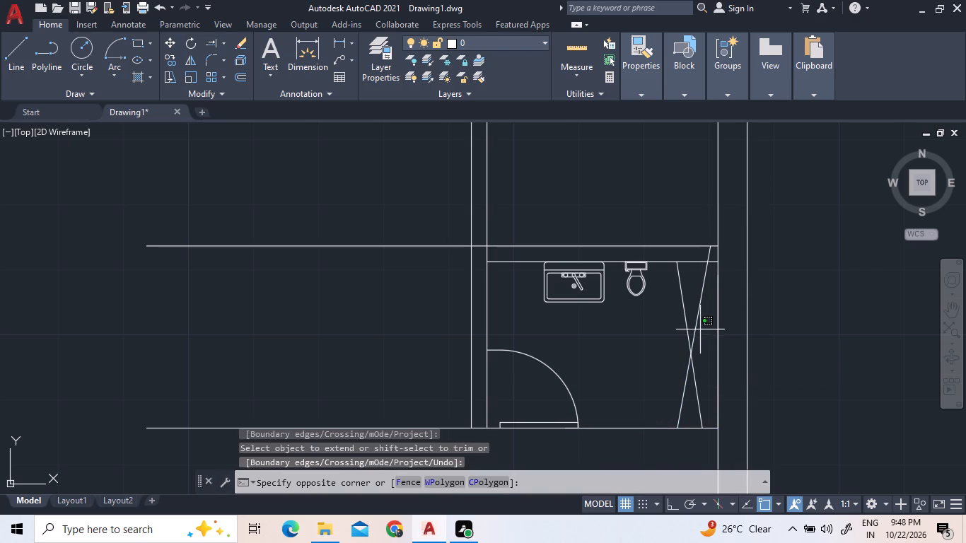
left_click(664, 312)
key("Delete")
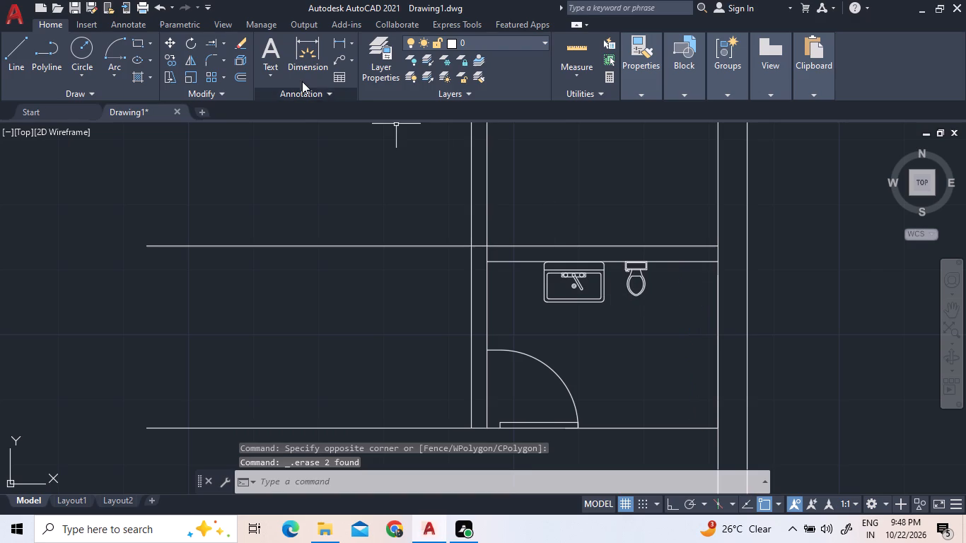
With Ortho on, draw a vertical shower line east of the toilet from the inner north wall line to the south wall line.
left_click(9, 47)
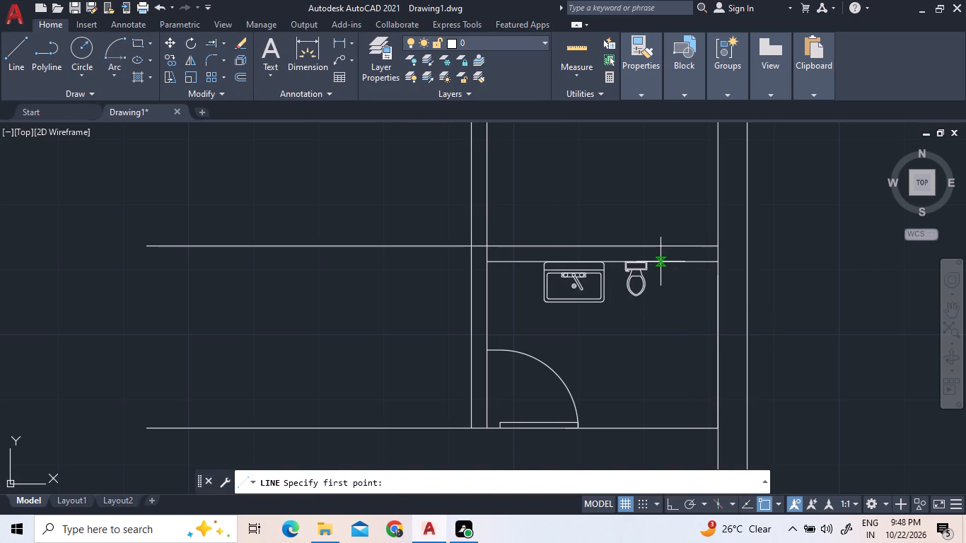
left_click(661, 262)
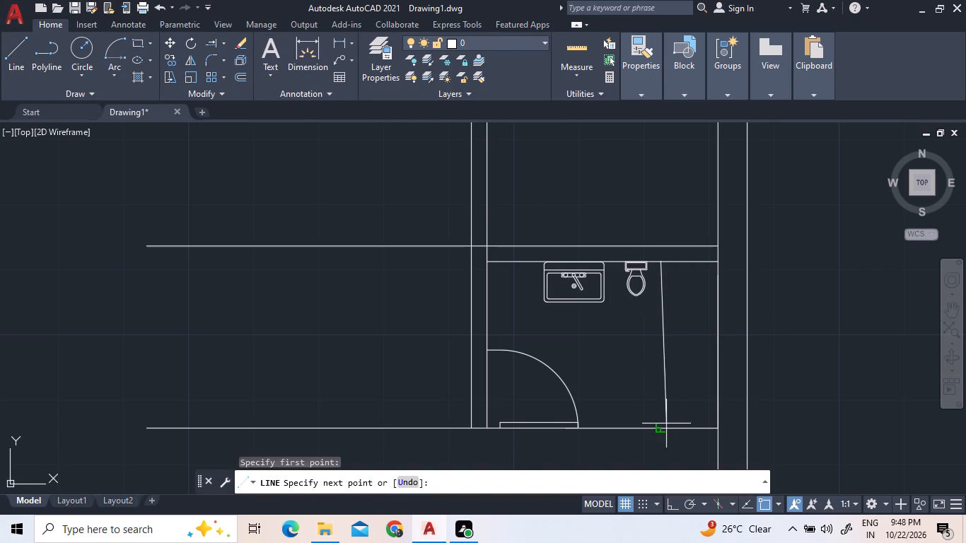
key("F8")
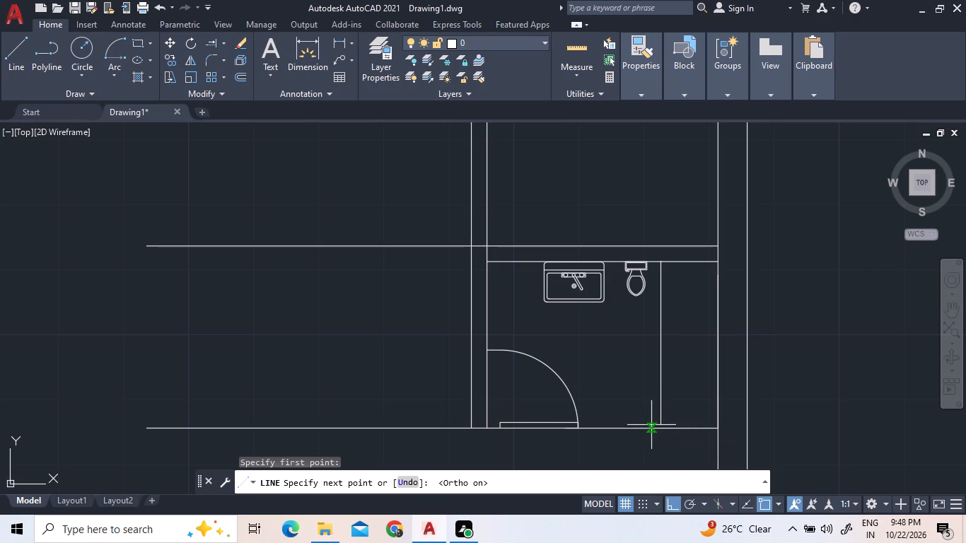
left_click(663, 429)
key("Escape")
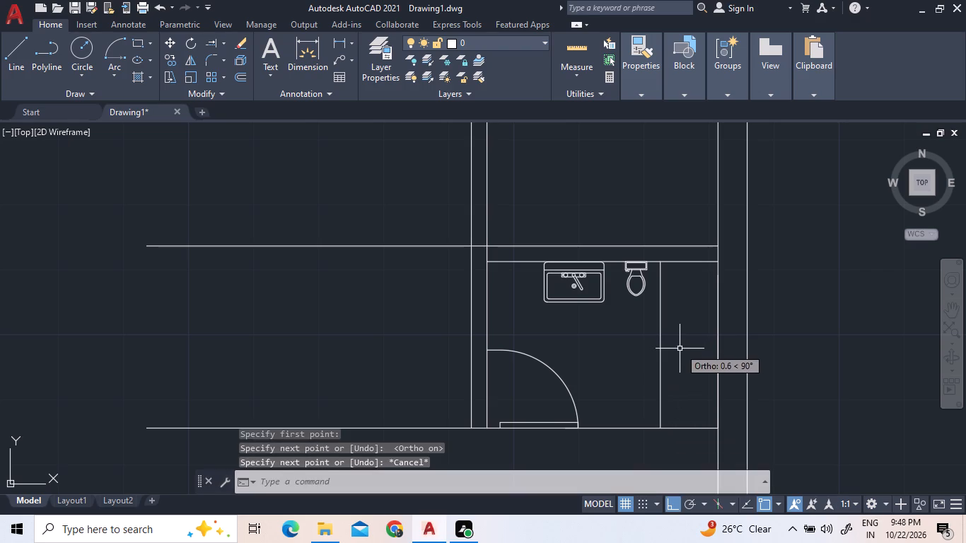
Draw two crossing diagonal lines between opposite corners of the shower area, between the new vertical line and the east wall.
left_click(11, 55)
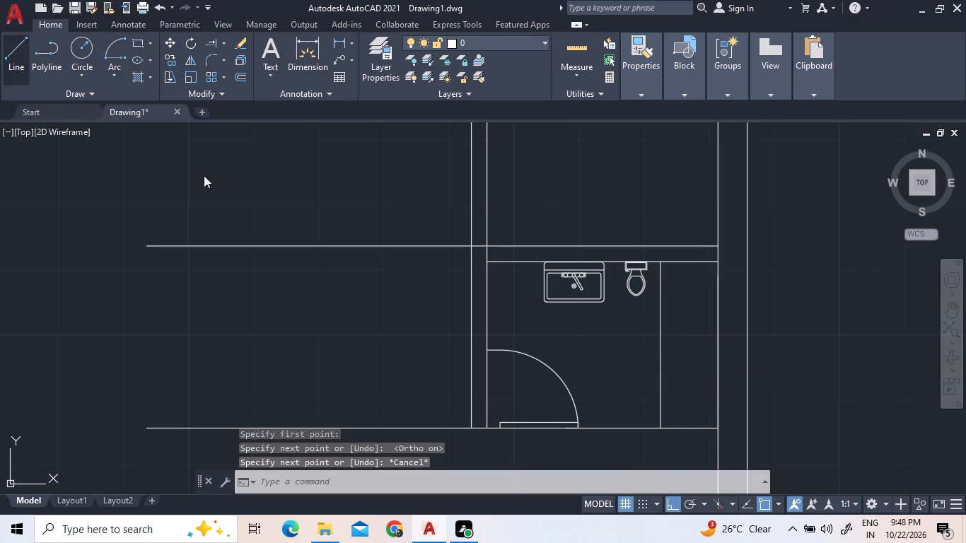
left_click(660, 425)
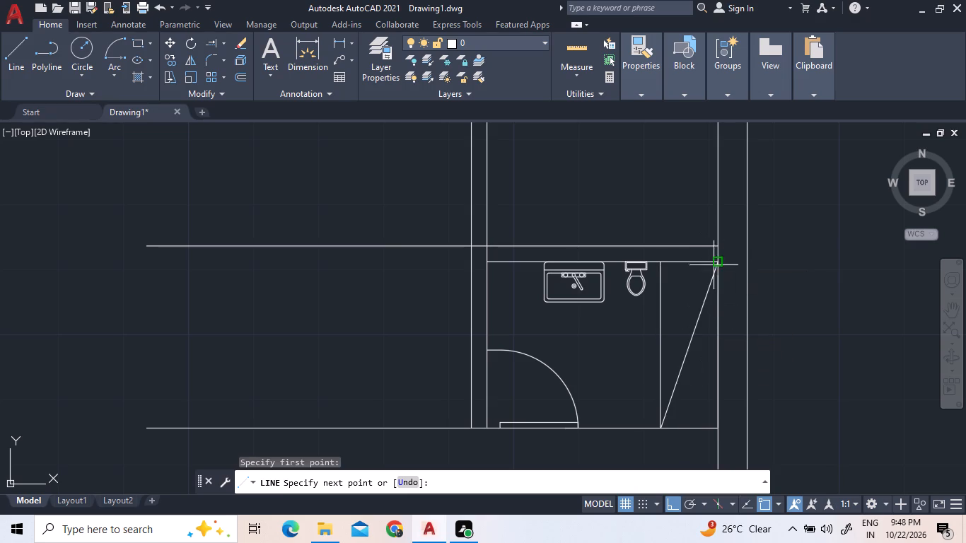
left_click(715, 265)
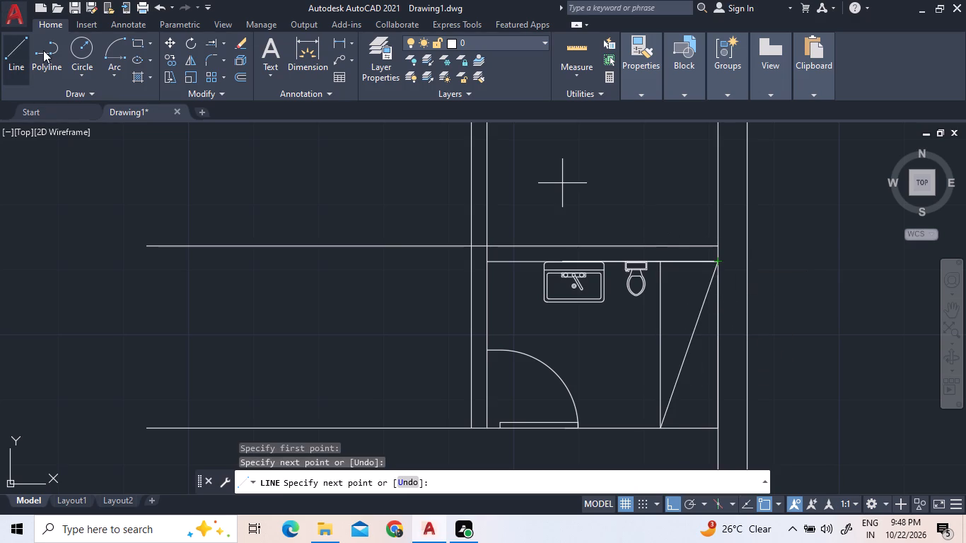
left_click(31, 49)
left_click(28, 52)
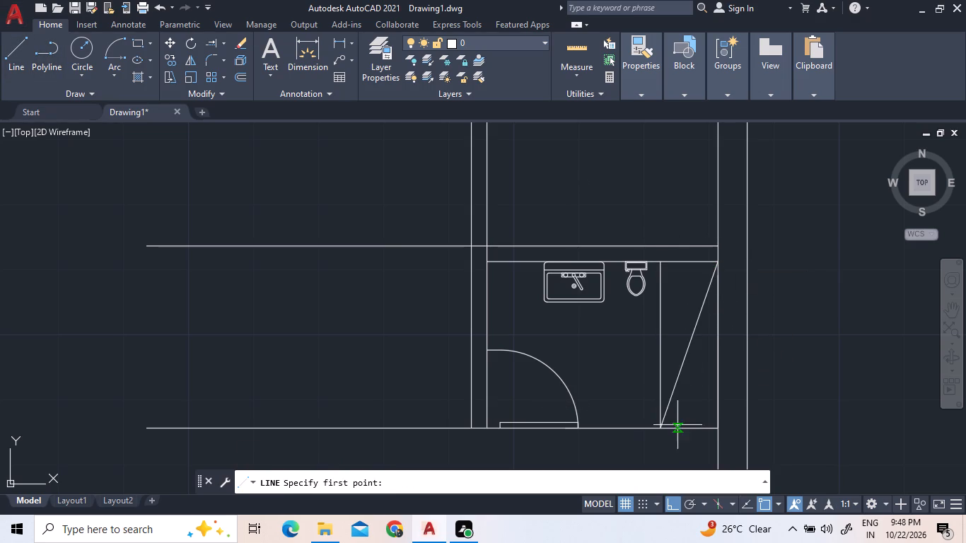
left_click(656, 261)
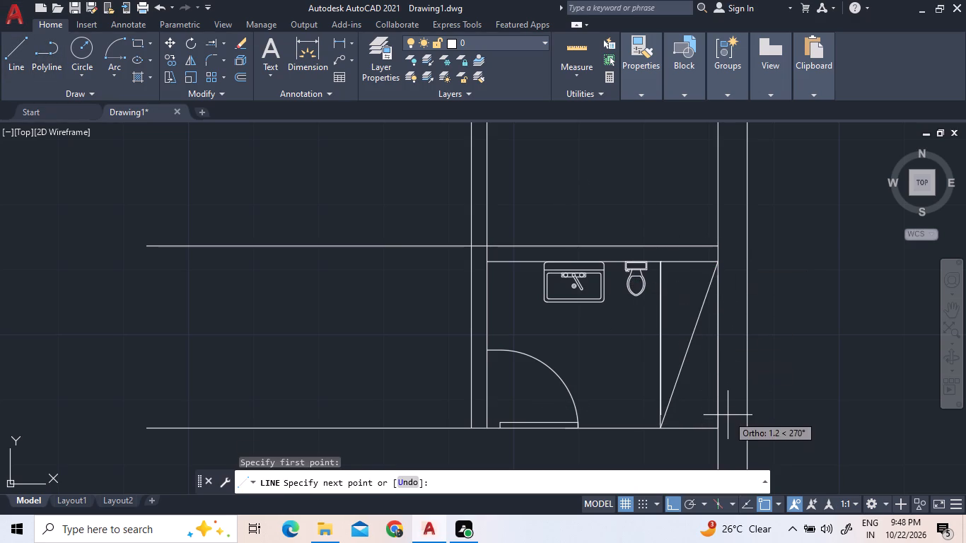
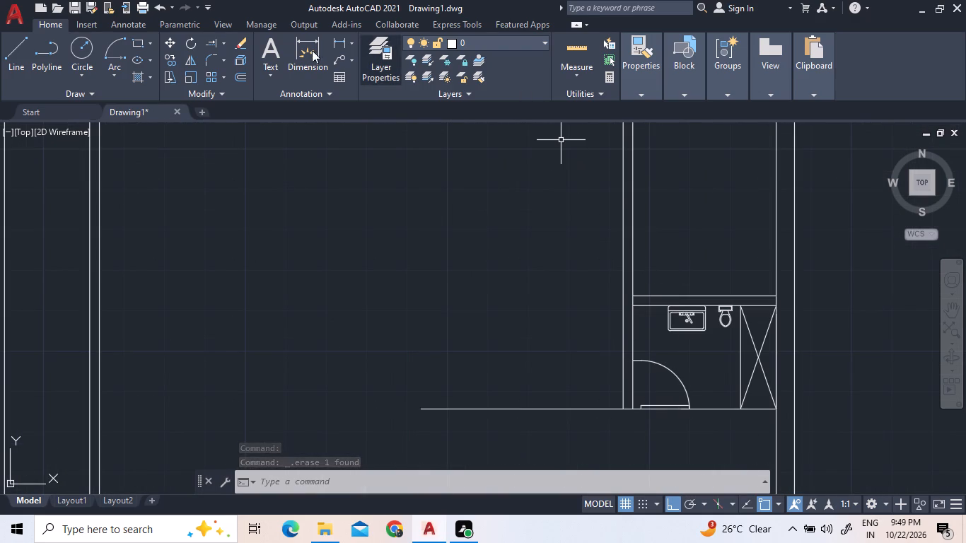
Trim the inner line of the bathroom's west wall across the door opening, below the end of the door swing.
left_click(222, 40)
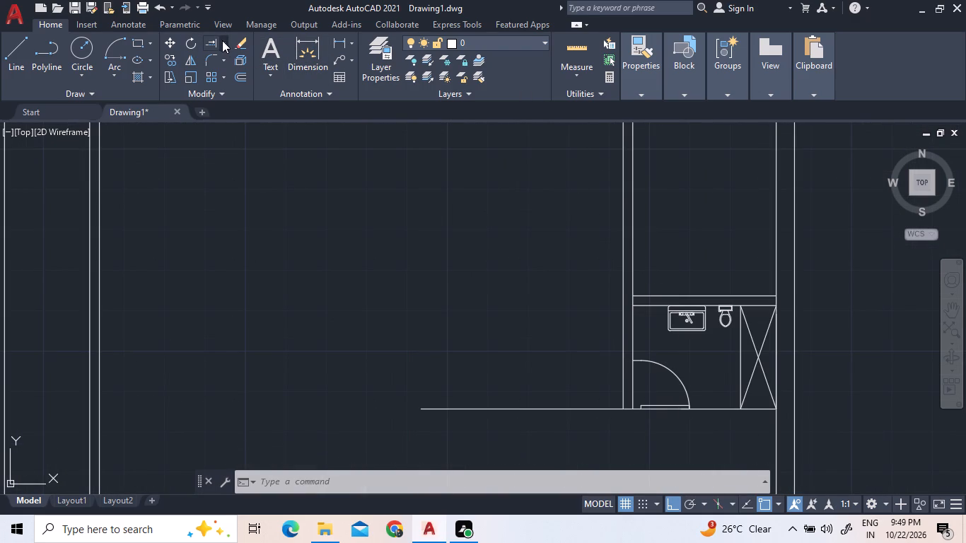
left_click(236, 72)
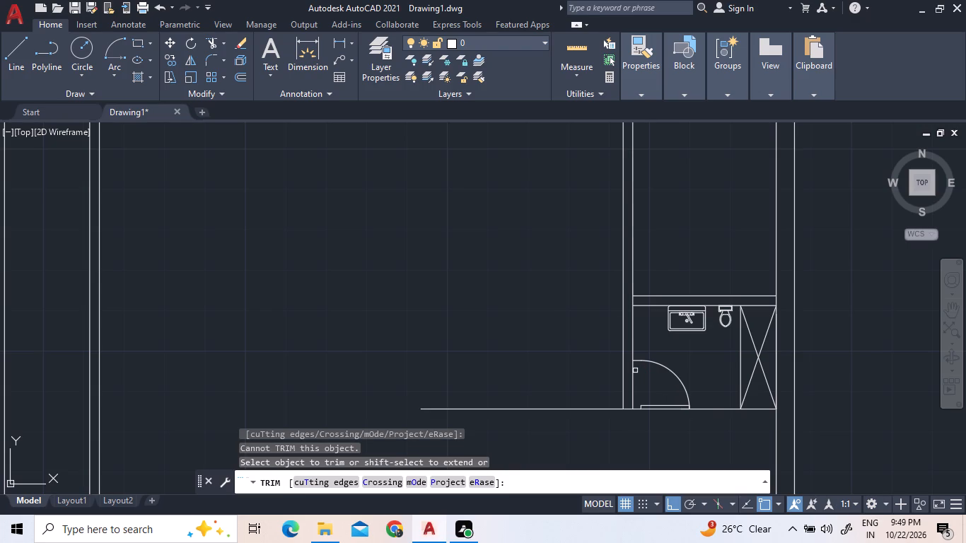
left_click(632, 368)
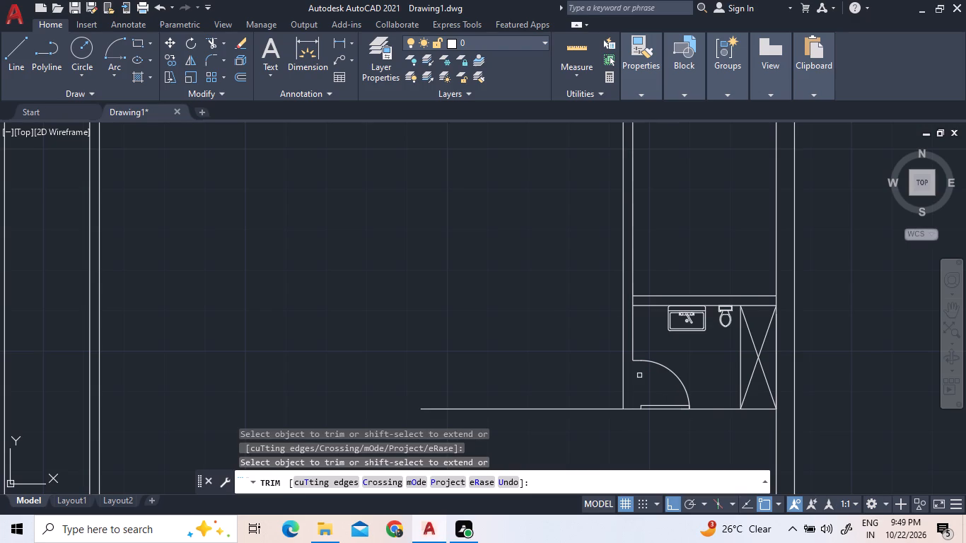
right_click(643, 378)
left_click(685, 181)
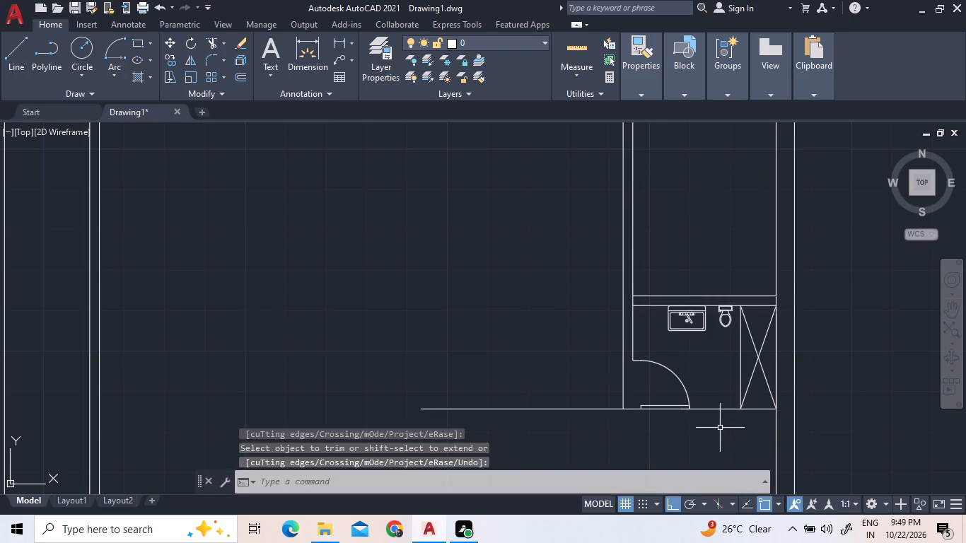
Close the north side of the bathroom door opening with a short line across the west wall's thickness.
left_click(25, 60)
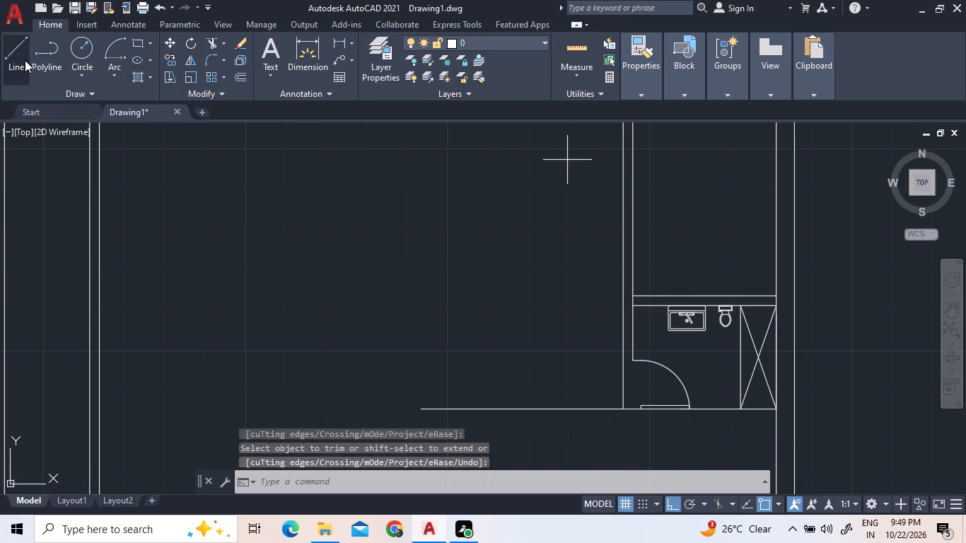
scroll(672, 396, "up", 3)
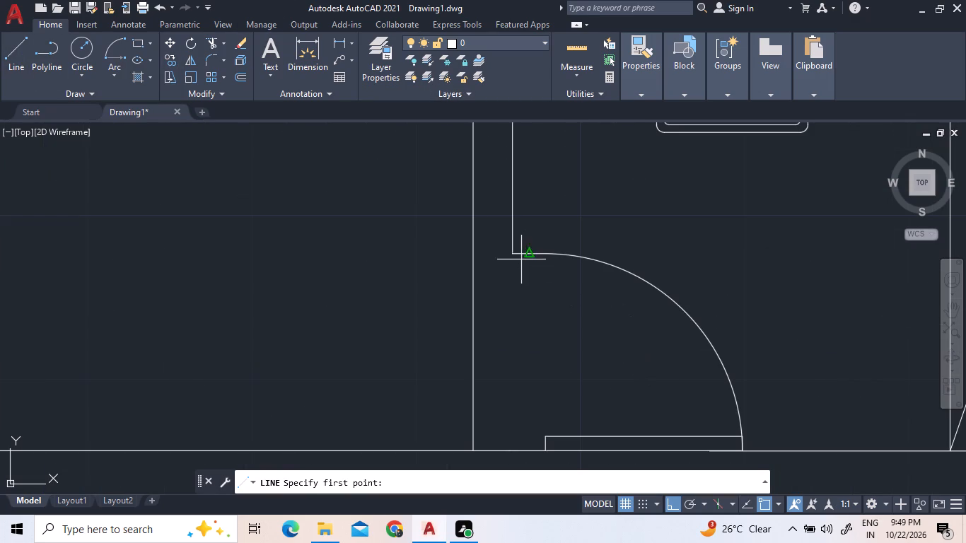
left_click(512, 253)
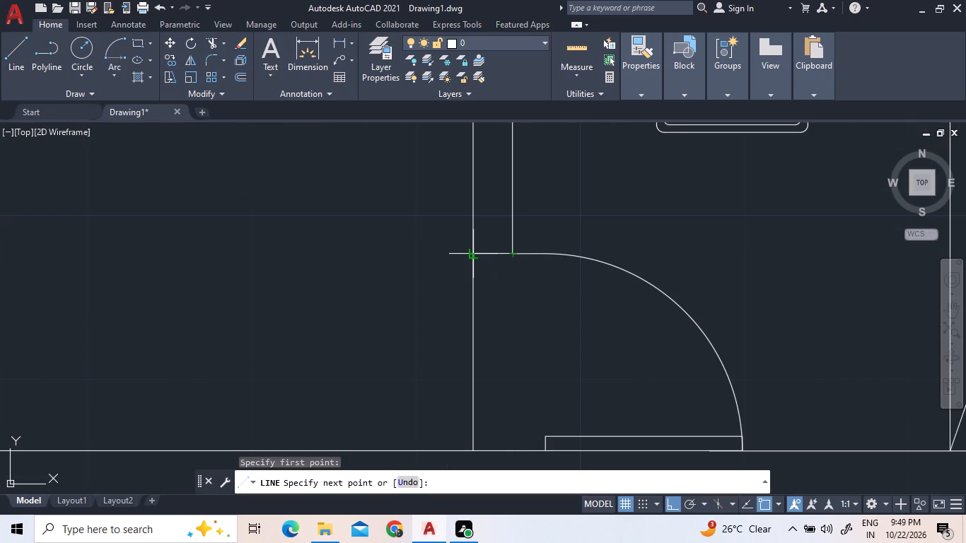
left_click(474, 257)
right_click(593, 249)
left_click(610, 261)
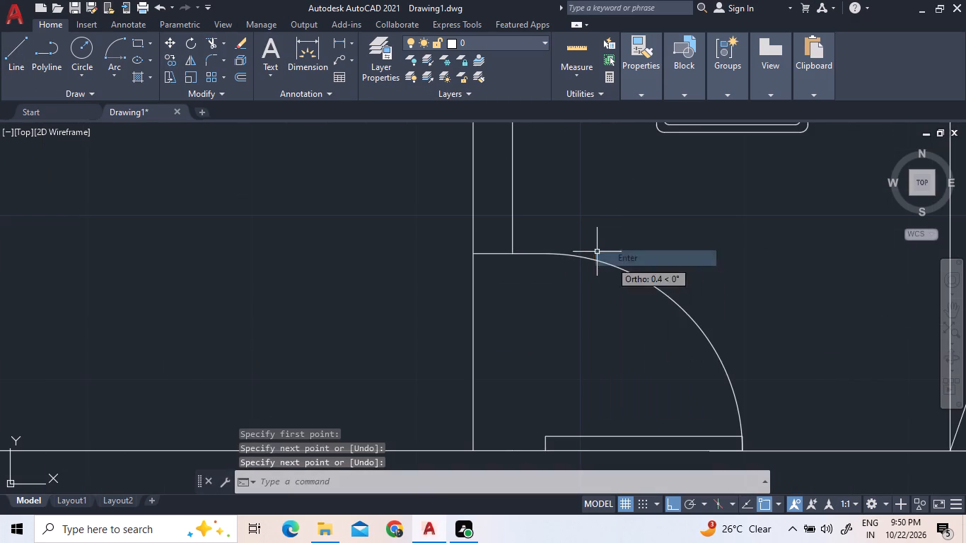
scroll(585, 235, "down", 2)
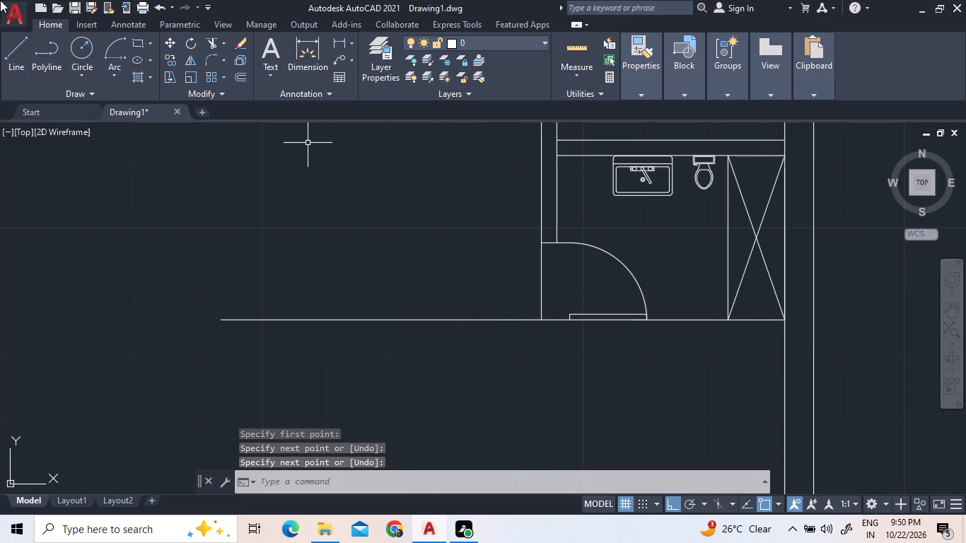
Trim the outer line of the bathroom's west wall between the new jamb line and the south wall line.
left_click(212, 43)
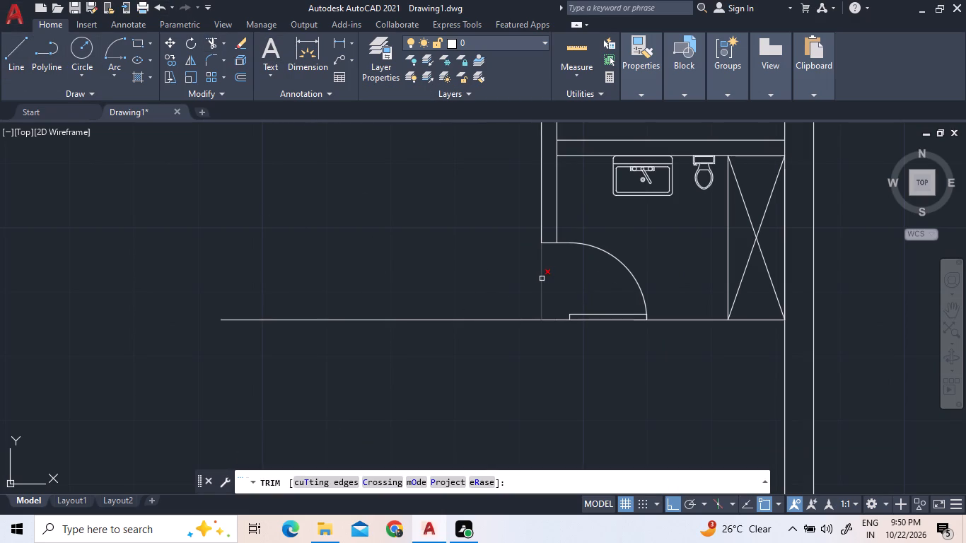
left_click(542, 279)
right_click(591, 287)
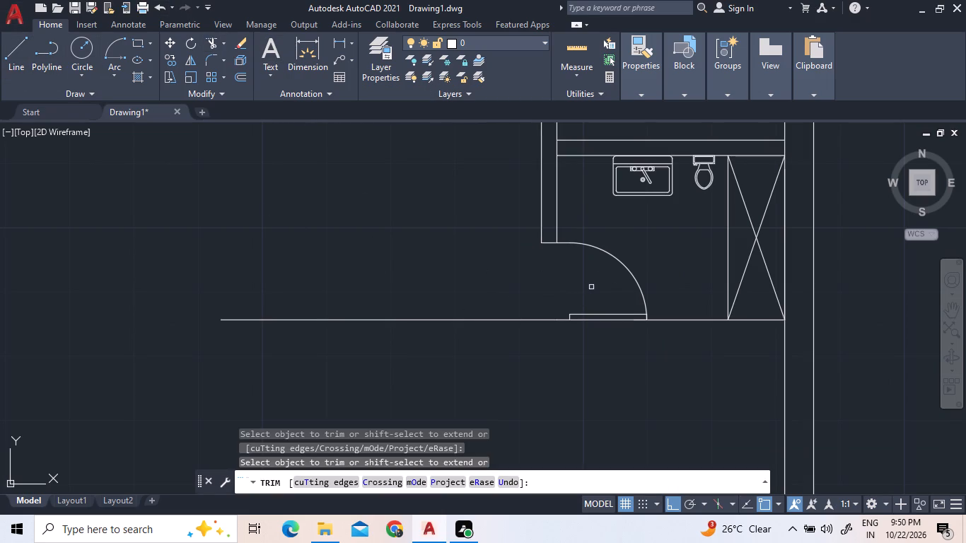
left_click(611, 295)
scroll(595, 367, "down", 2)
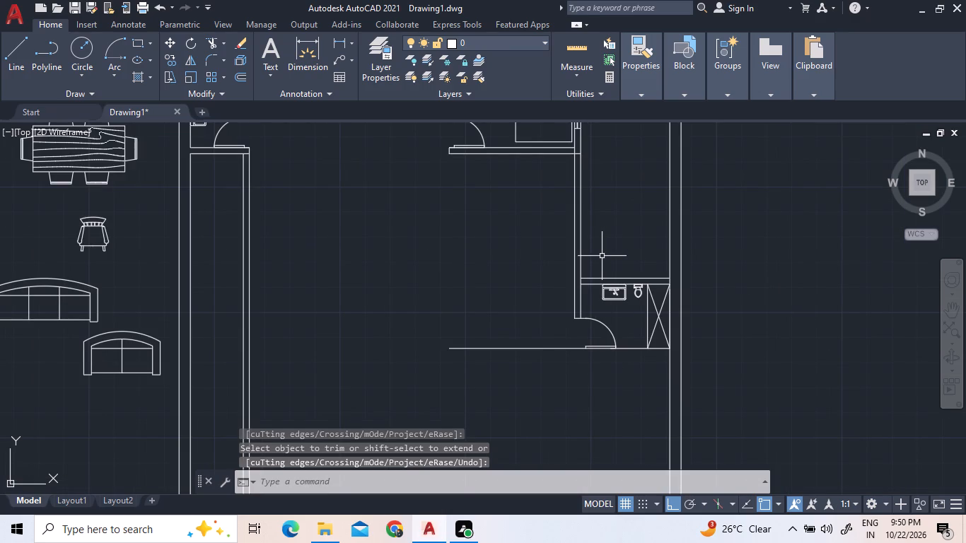
Offset the south wall line west of the bathroom door 0.12 to the north.
key("o")
key("Return")
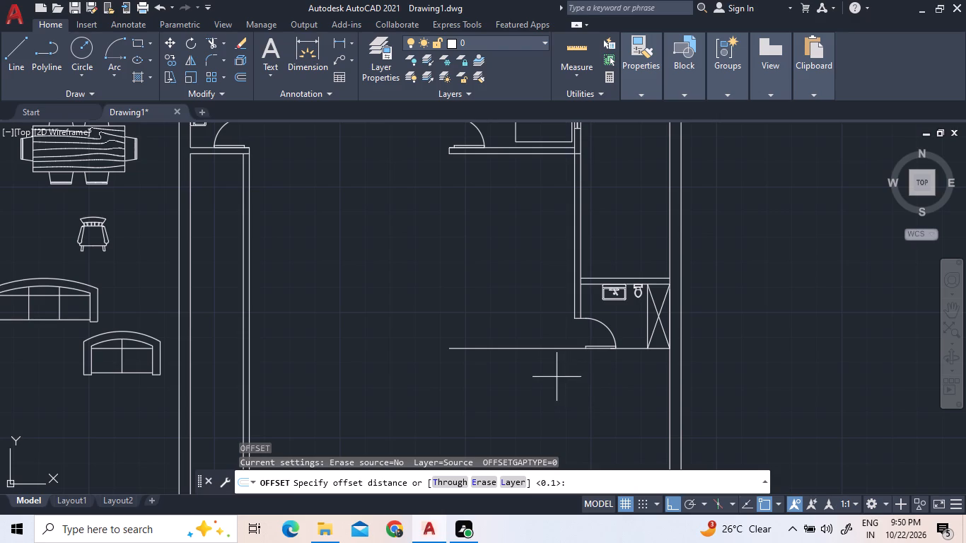
key("0")
key("period")
key("1")
key("2")
key("Return")
left_click(553, 346)
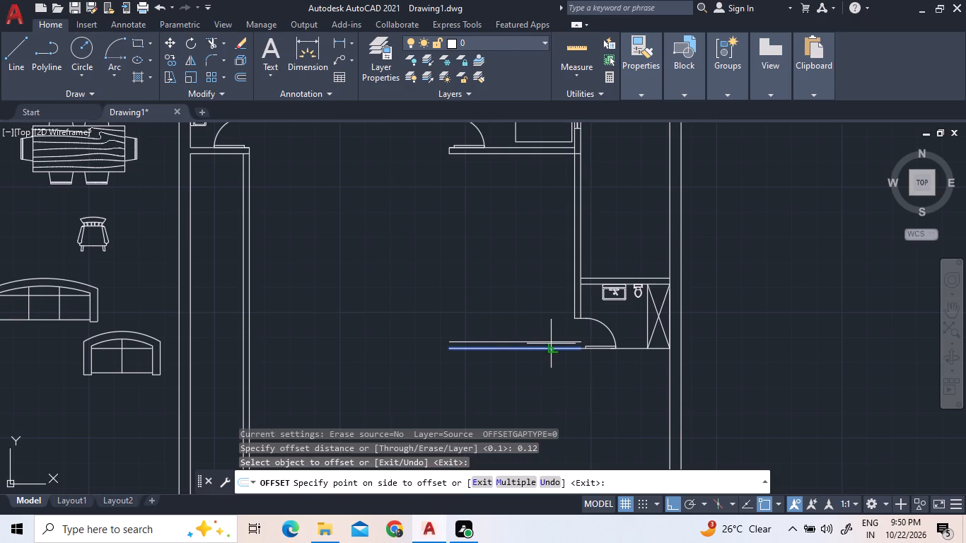
left_click(550, 344)
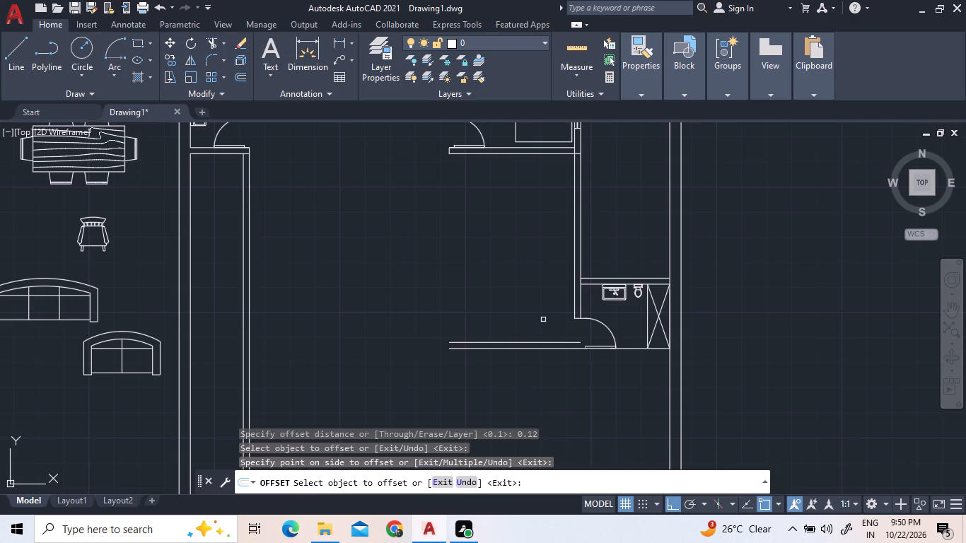
right_click(542, 317)
left_click(559, 321)
Extend the outer line of the bathroom's west wall past the offset line to the south wall line.
scroll(590, 354, "up", 2)
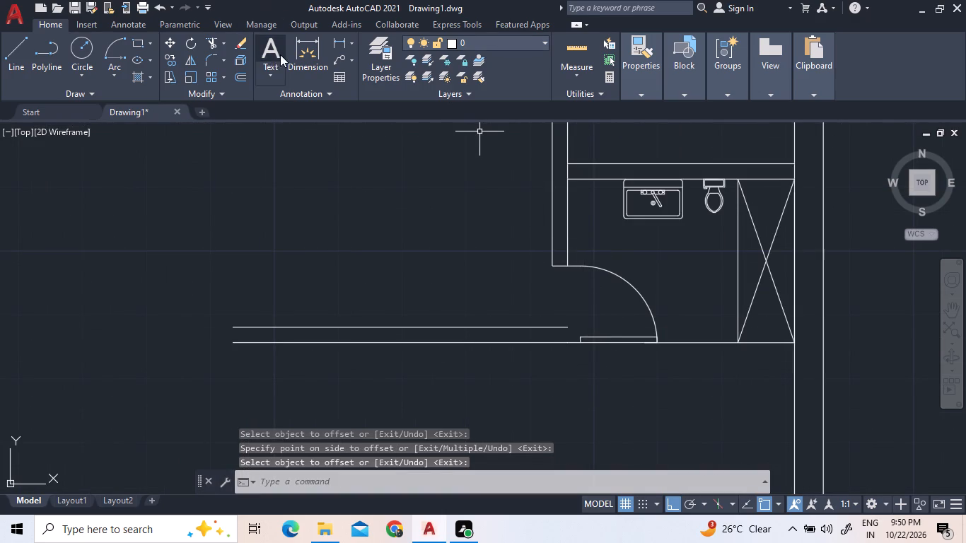
left_click(16, 64)
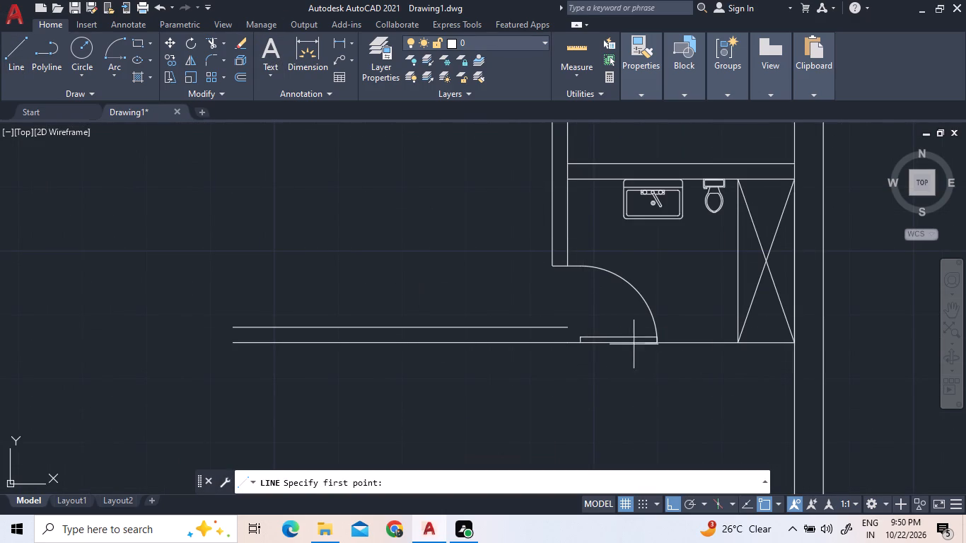
left_click(221, 45)
left_click(230, 83)
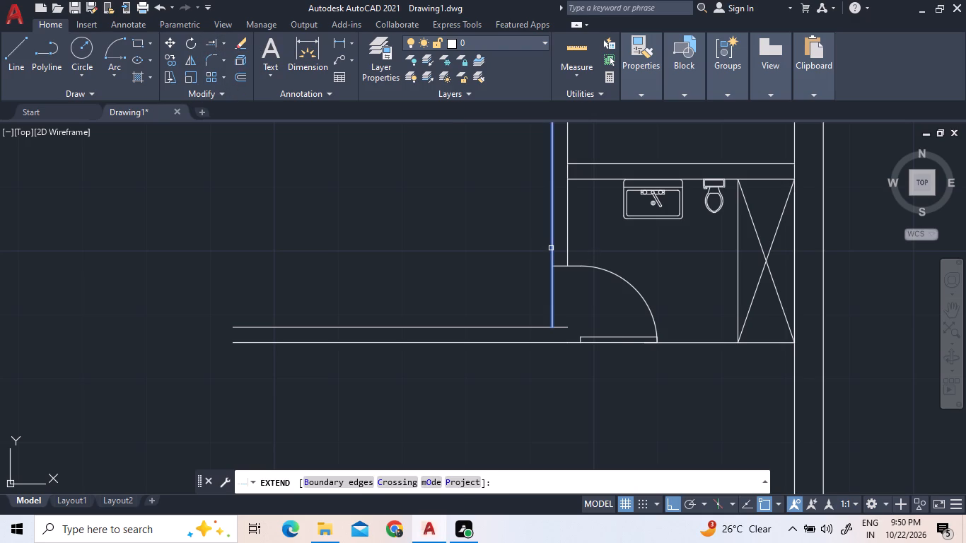
triple_click(551, 248)
left_click(551, 248)
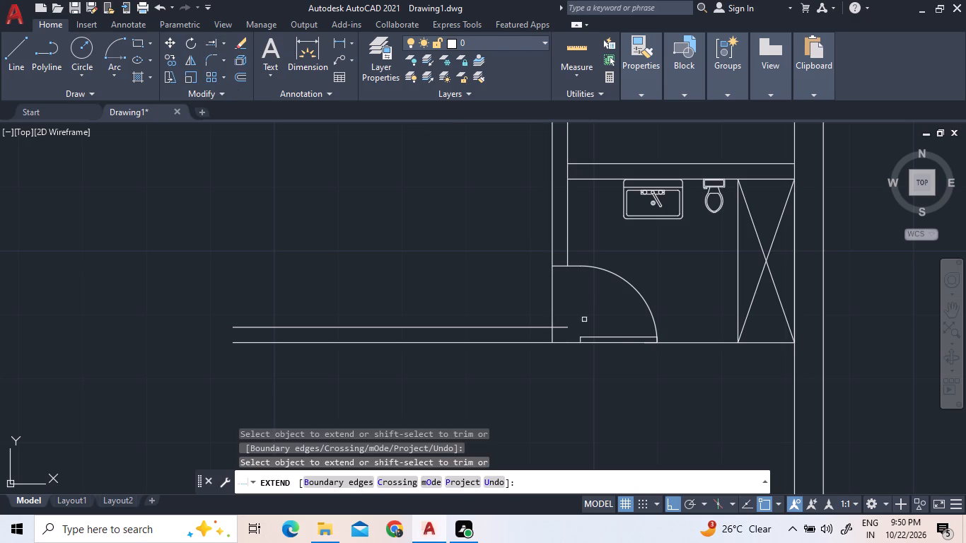
right_click(603, 324)
left_click(615, 327)
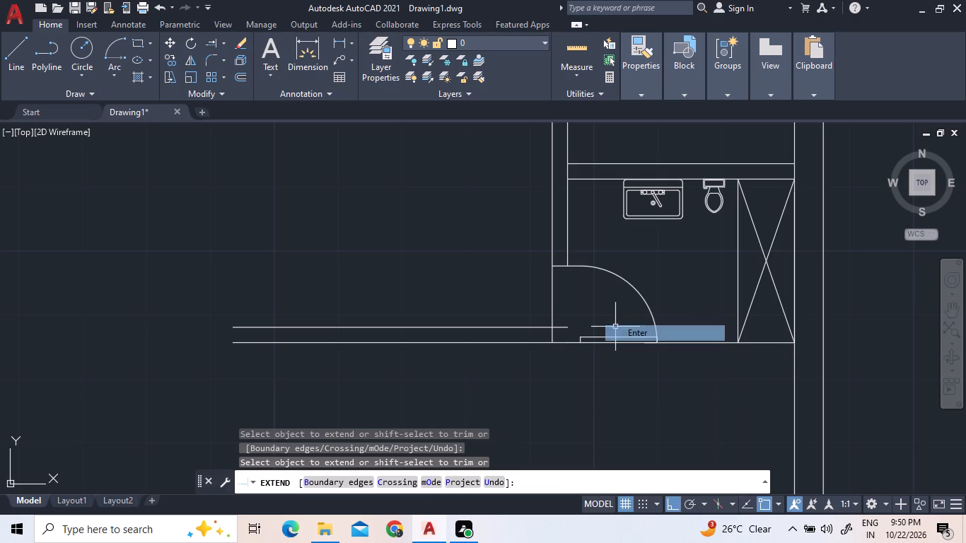
Move the bathroom door block north from the south wall line onto the offset wall line.
left_click(616, 336)
right_click(616, 336)
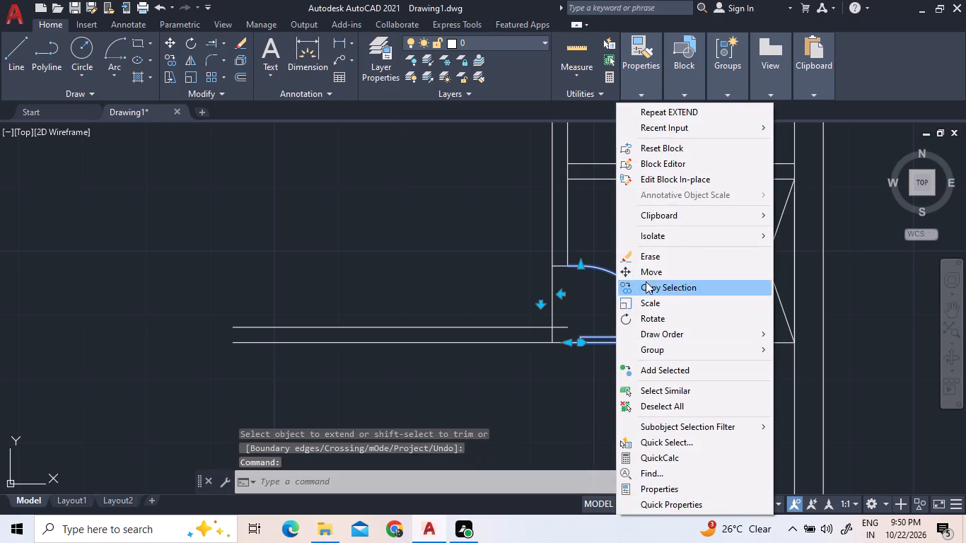
left_click(648, 276)
left_click(574, 346)
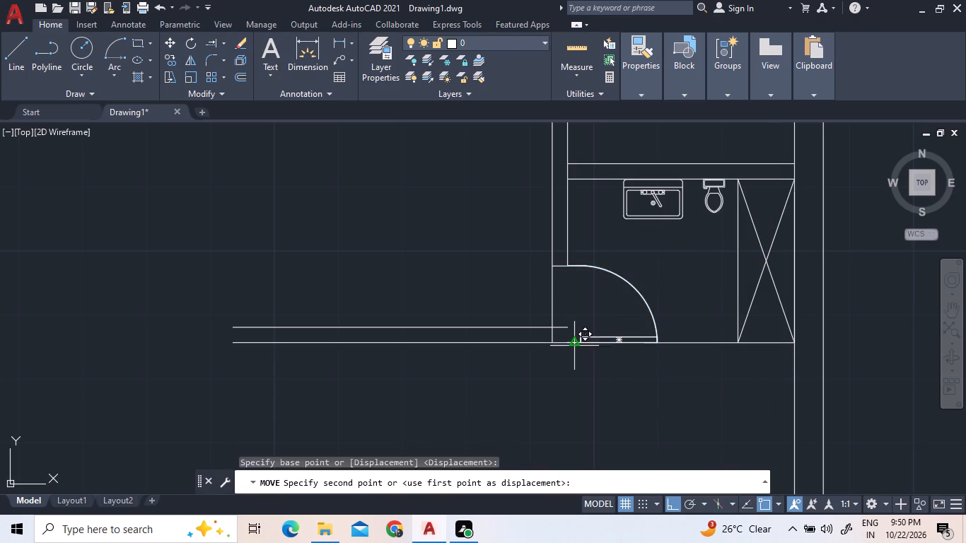
left_click(567, 322)
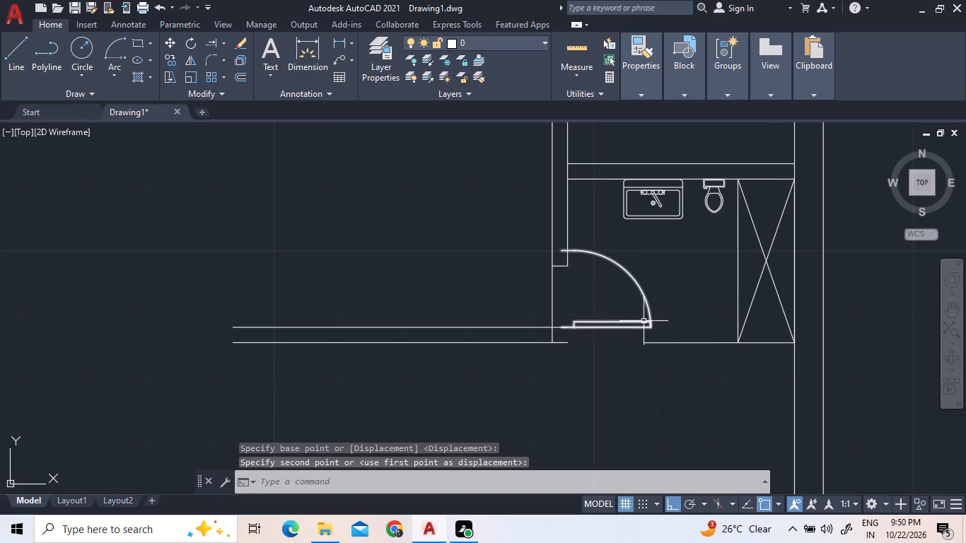
Extend the south wall line eastward across the gap beneath the moved bathroom door.
left_click(209, 38)
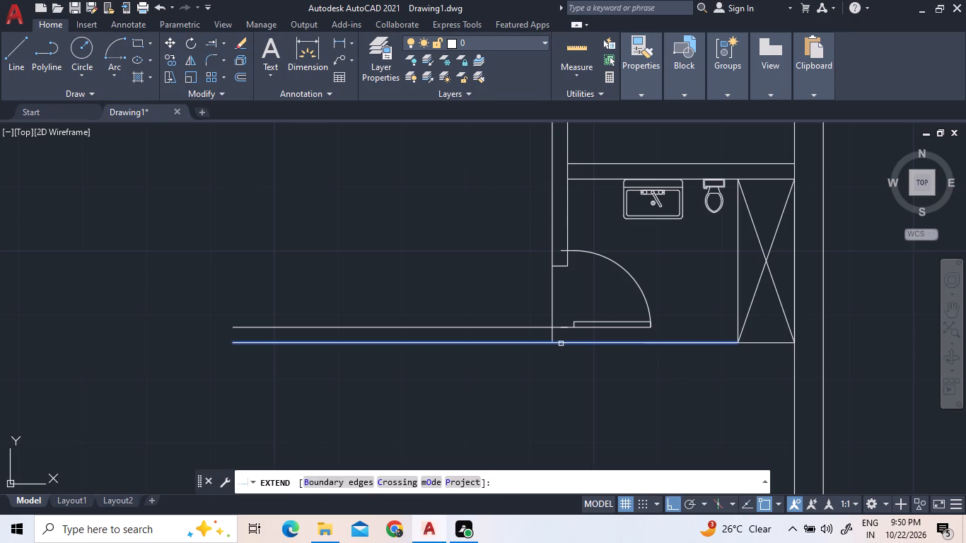
left_click(563, 341)
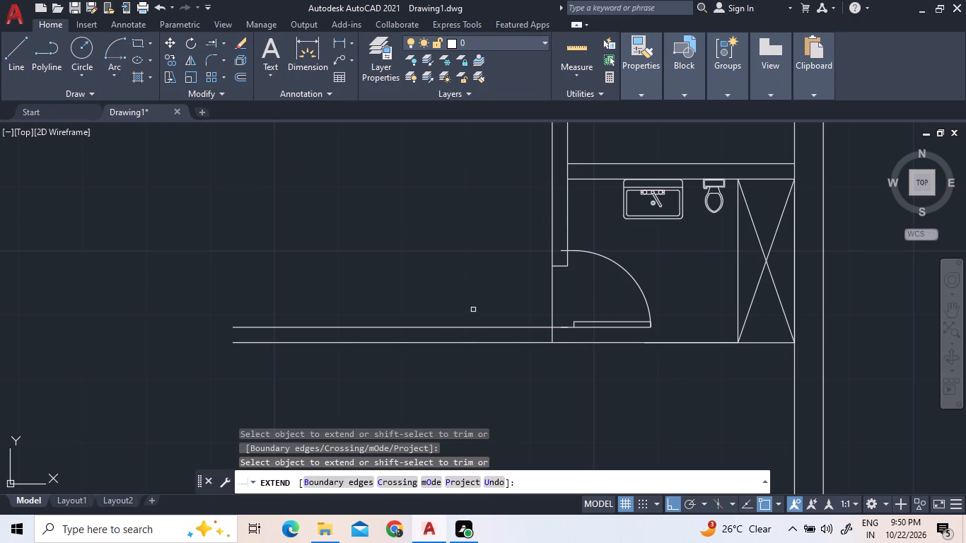
key("Escape")
Move the bathroom door block west so its frame end meets the outer line of the west wall.
scroll(574, 247, "up", 2)
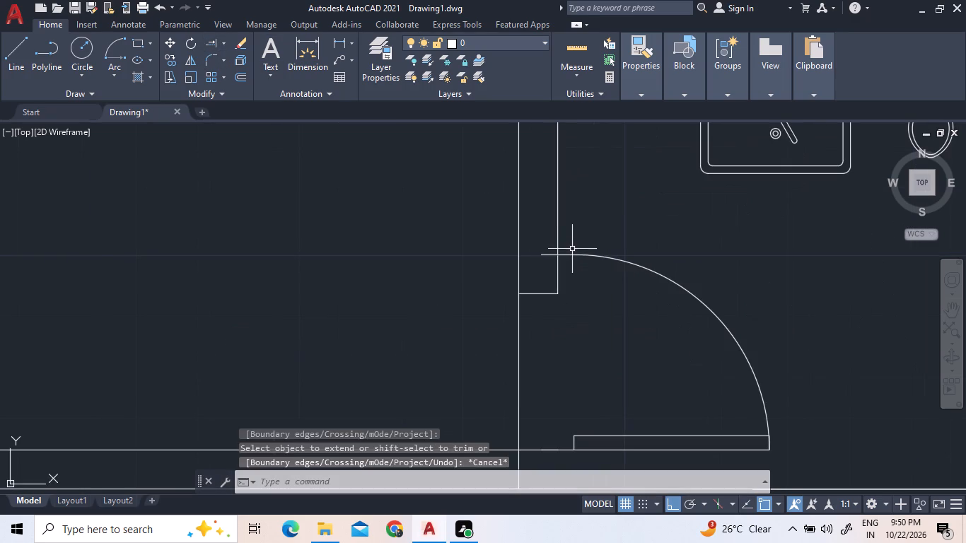
left_click(624, 438)
right_click(569, 357)
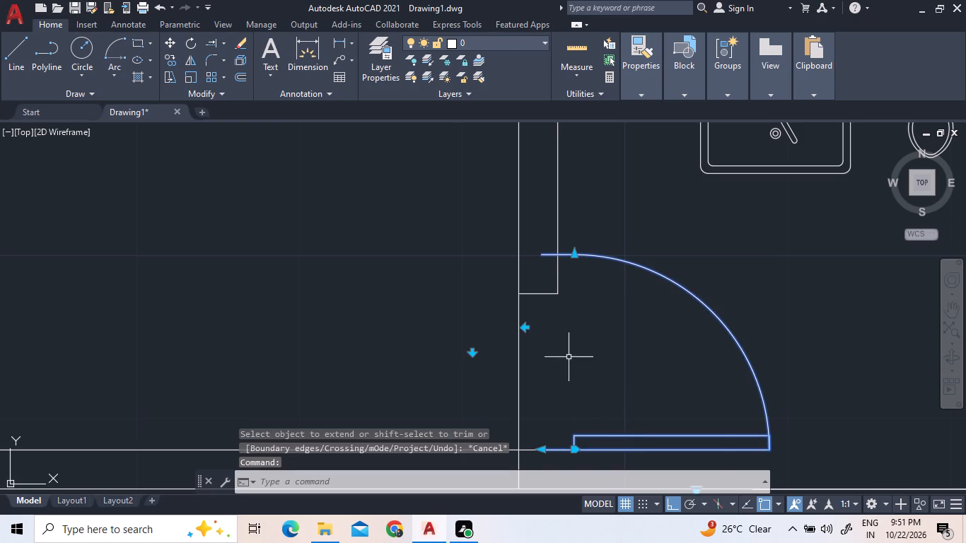
left_click(586, 274)
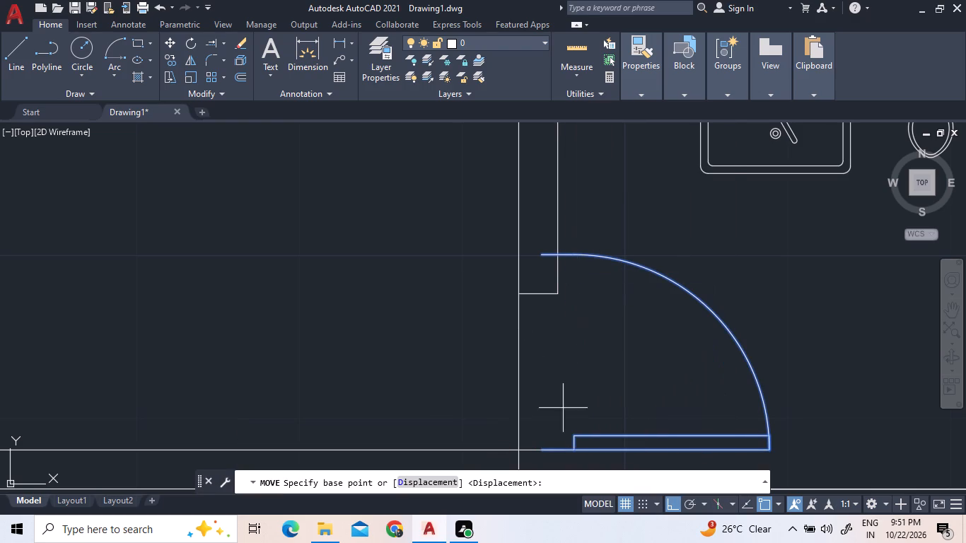
left_click(537, 448)
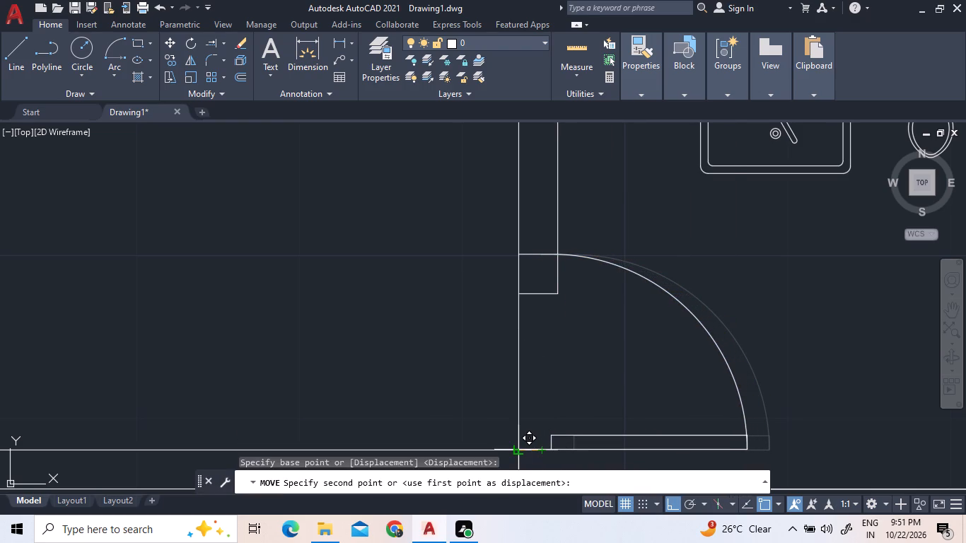
left_click(522, 450)
Trim the bathroom's west wall line across the door opening and remove the small wall stub at the opening's north edge.
scroll(598, 365, "down", 1)
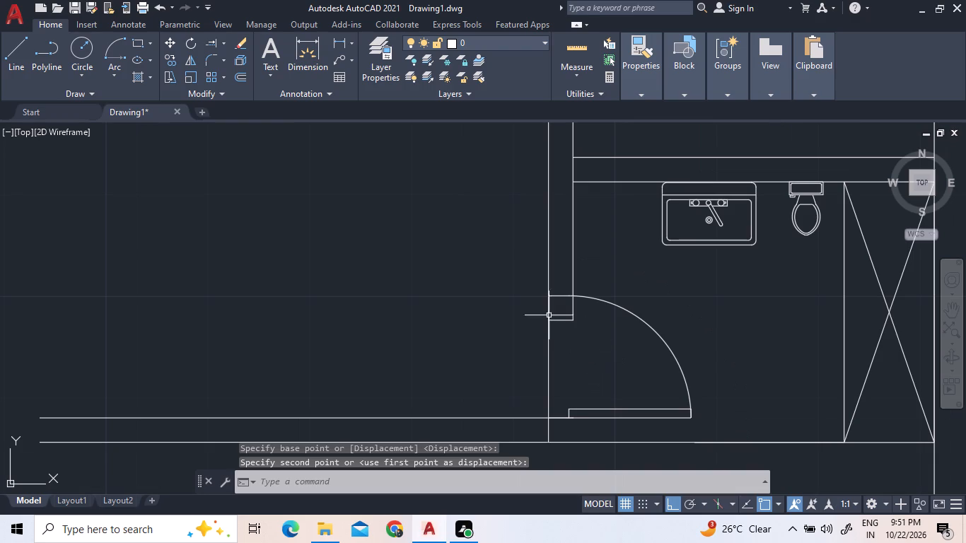
left_click(220, 44)
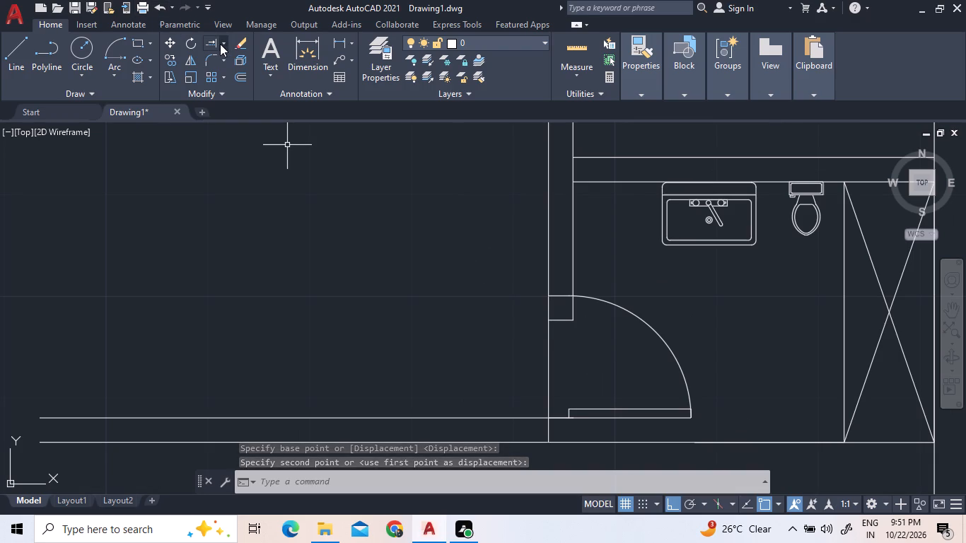
left_click(229, 76)
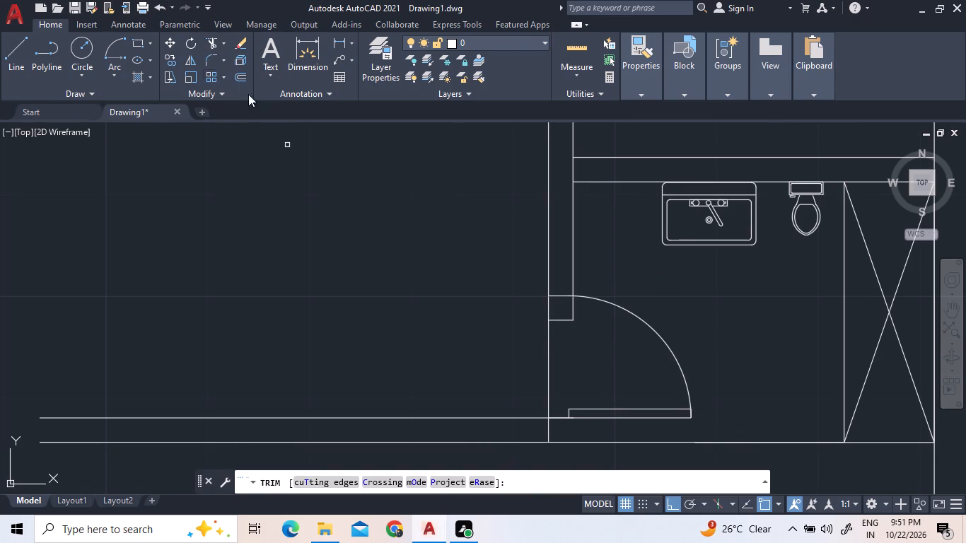
left_click(545, 356)
left_click(571, 351)
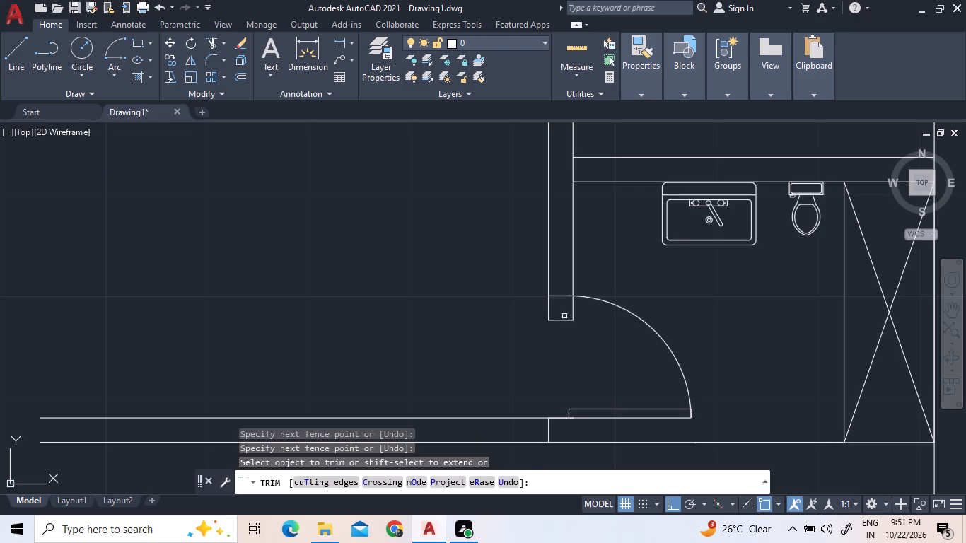
left_click(564, 323)
left_click(540, 307)
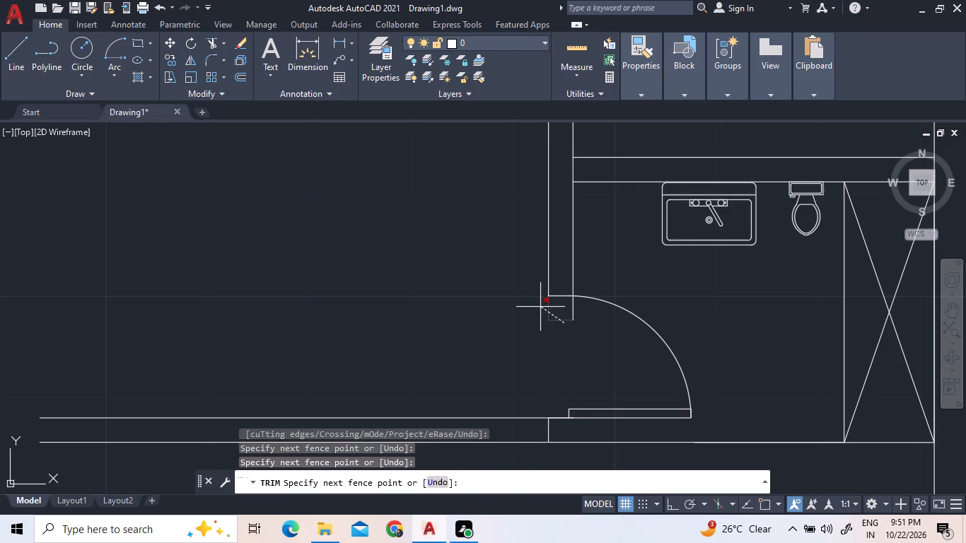
left_click(574, 304)
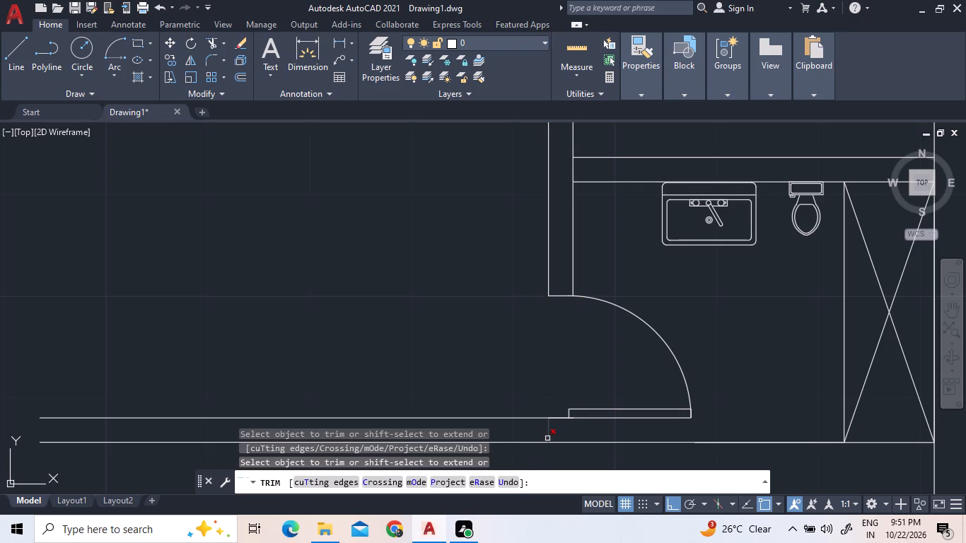
Try to trim the short line piece at the south end of the bathroom door opening, beside the door leaf.
left_click(557, 419)
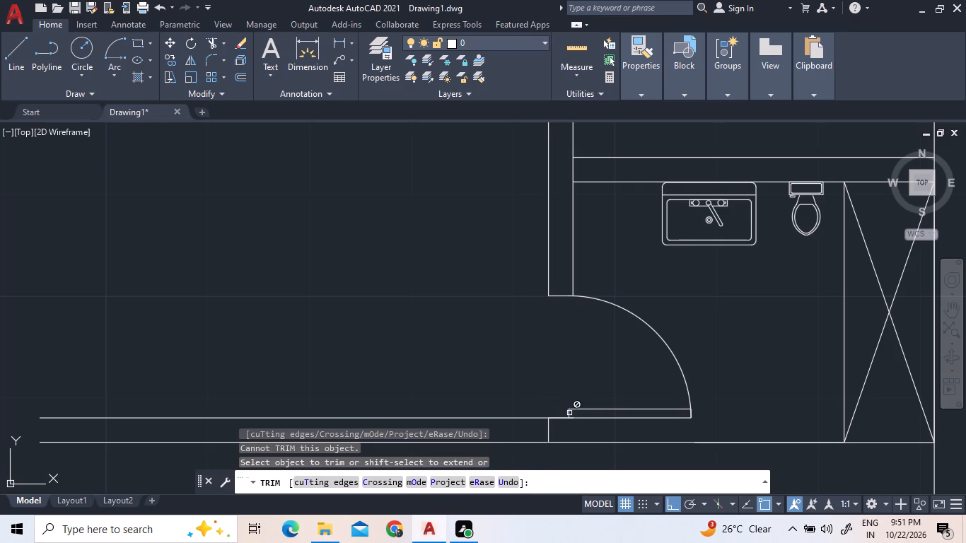
left_click(571, 418)
left_click(562, 415)
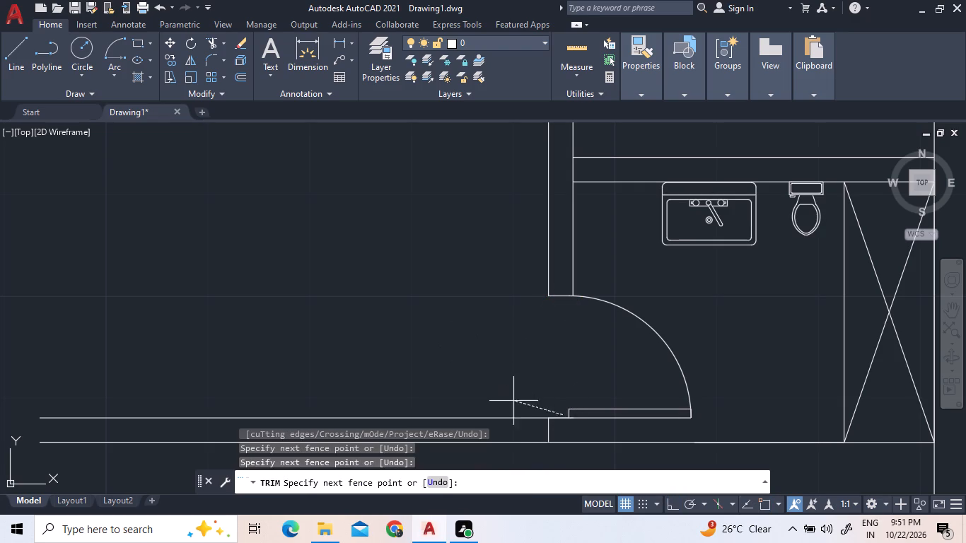
left_click(560, 427)
right_click(539, 362)
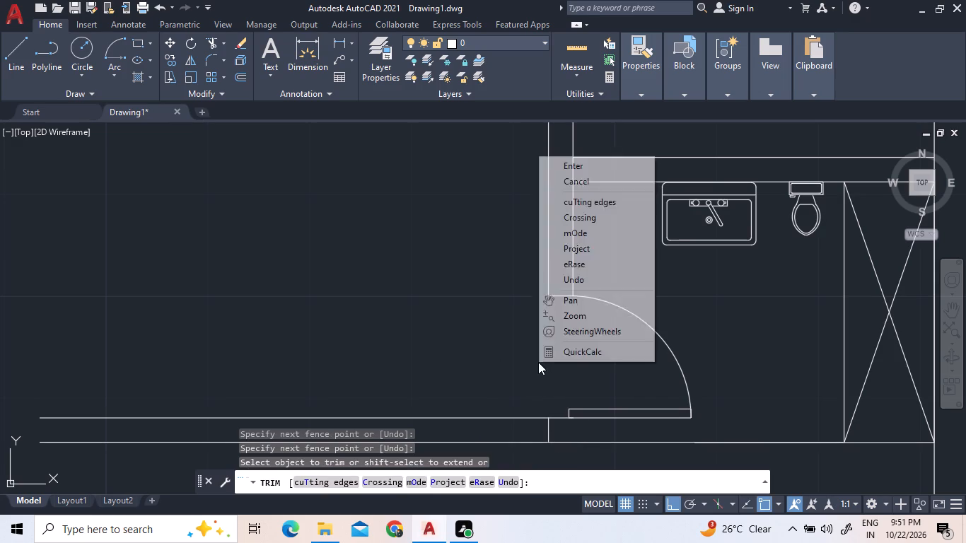
left_click(622, 172)
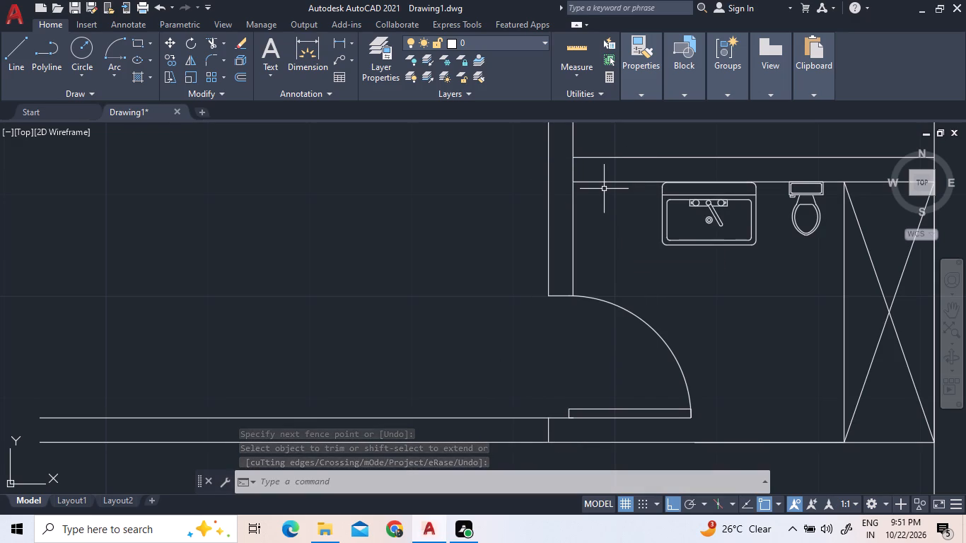
Extend the west line of the wall between kitchen and bedroom southward past the bathroom's south wall line.
scroll(607, 212, "down", 2)
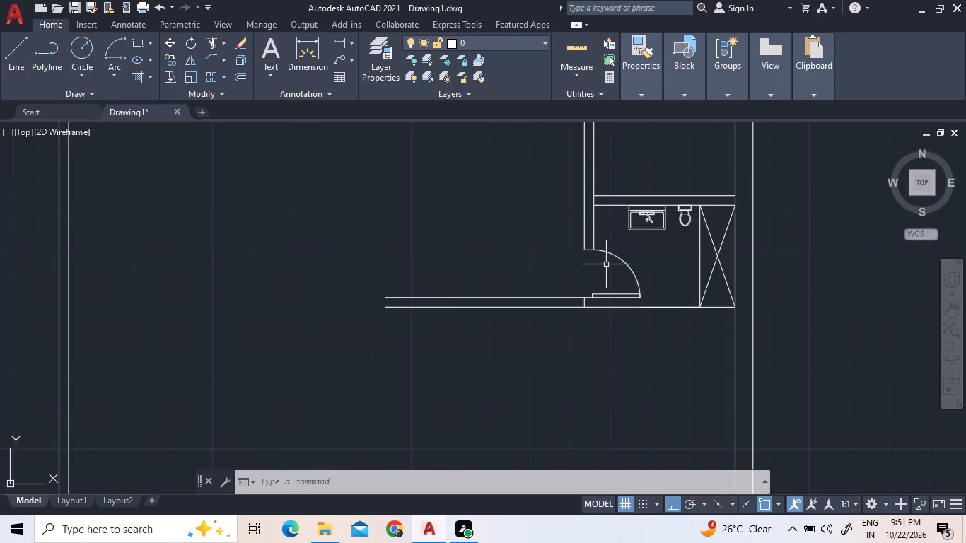
scroll(610, 315, "down", 1)
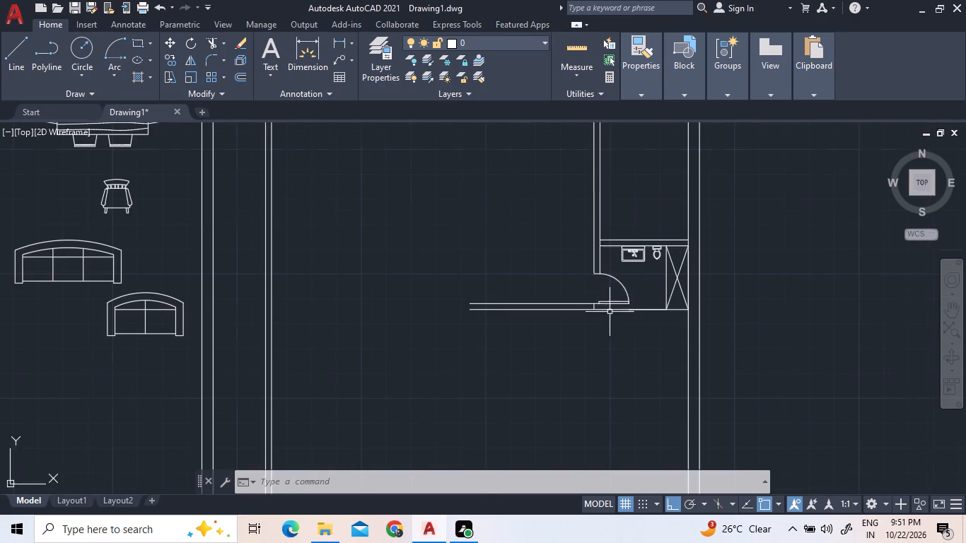
scroll(611, 300, "down", 1)
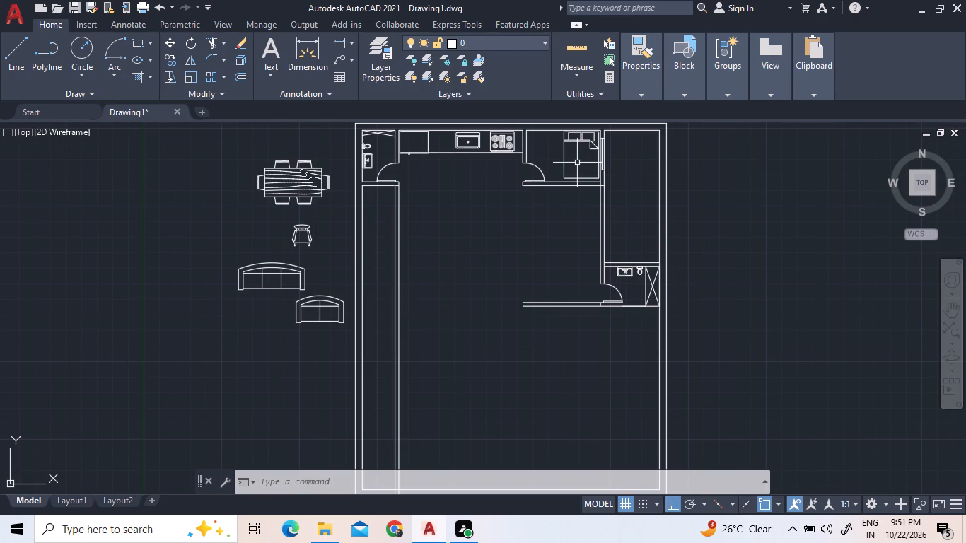
scroll(546, 194, "up", 2)
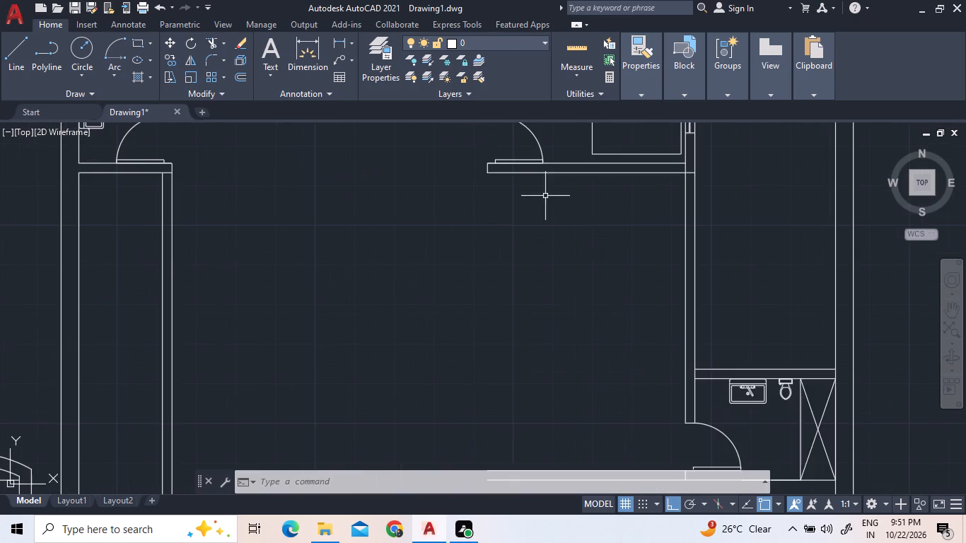
scroll(551, 218, "down", 1)
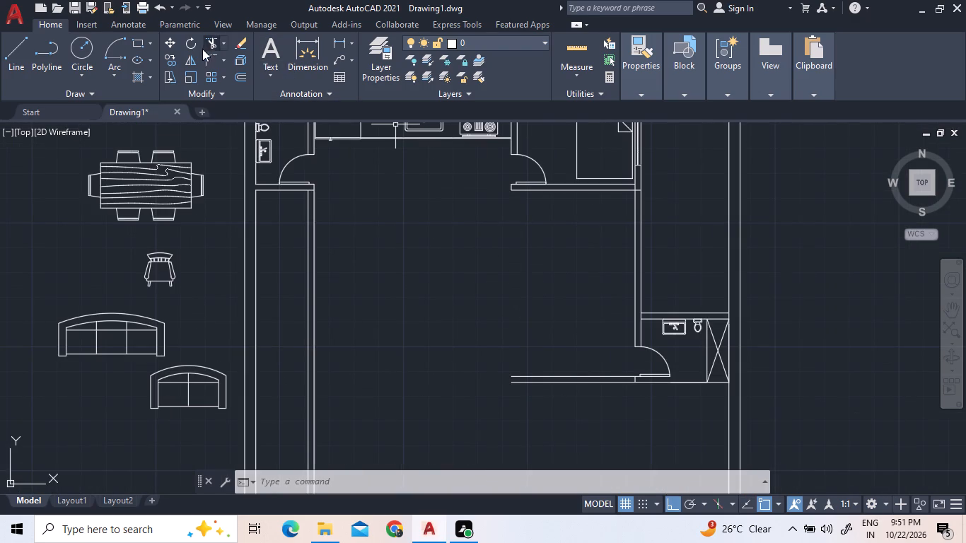
left_click(221, 45)
left_click(229, 88)
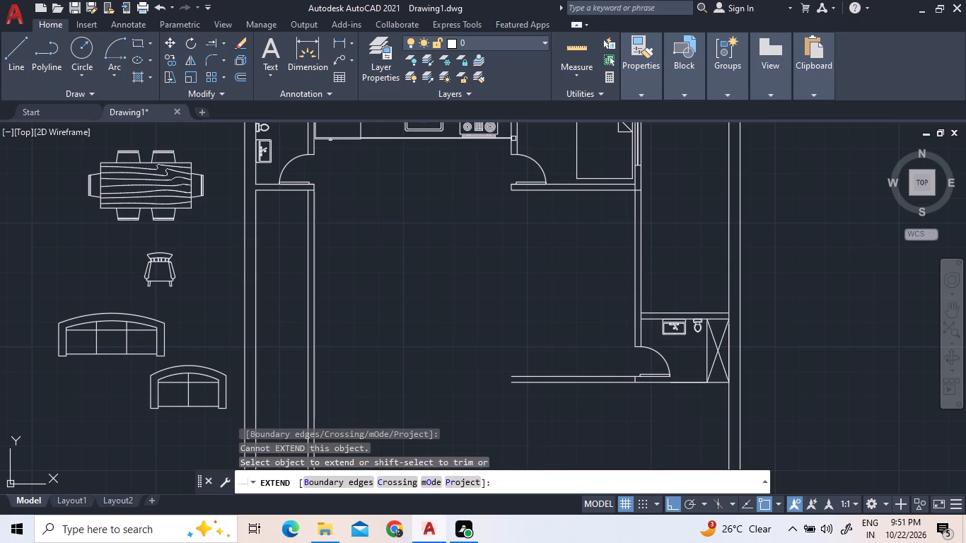
scroll(535, 192, "down", 1)
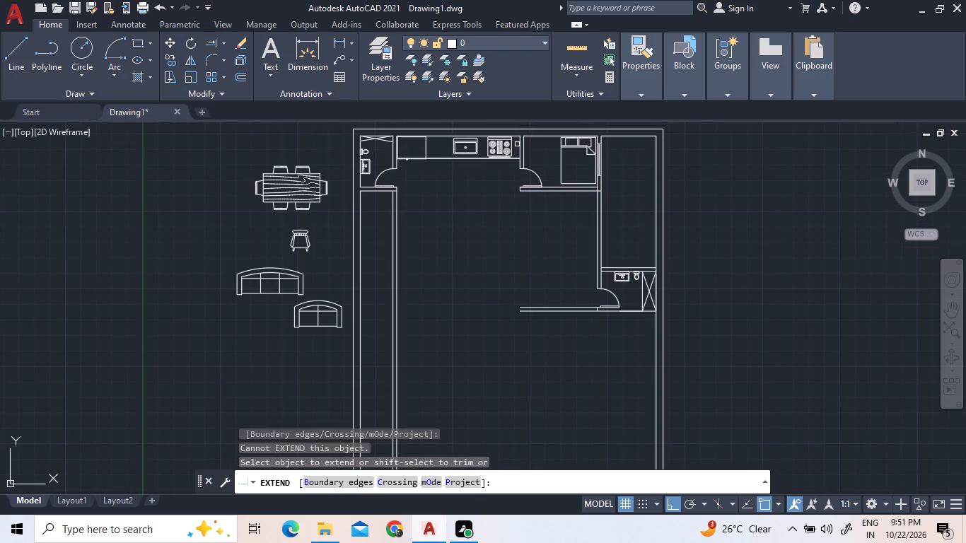
left_click(521, 163)
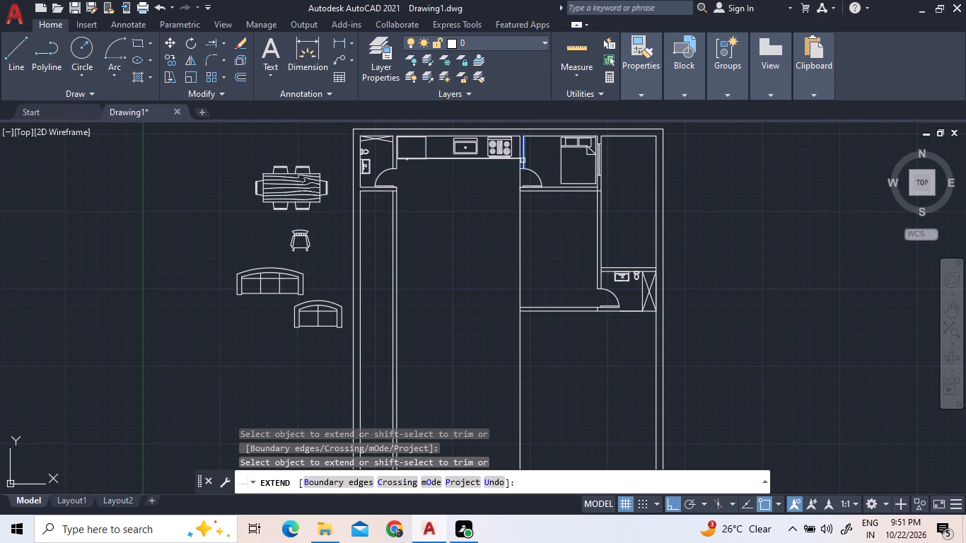
Extend the east line of the kitchen–bedroom wall south to the outer line of the room's south wall.
left_click(523, 160)
left_click(523, 160)
triple_click(525, 163)
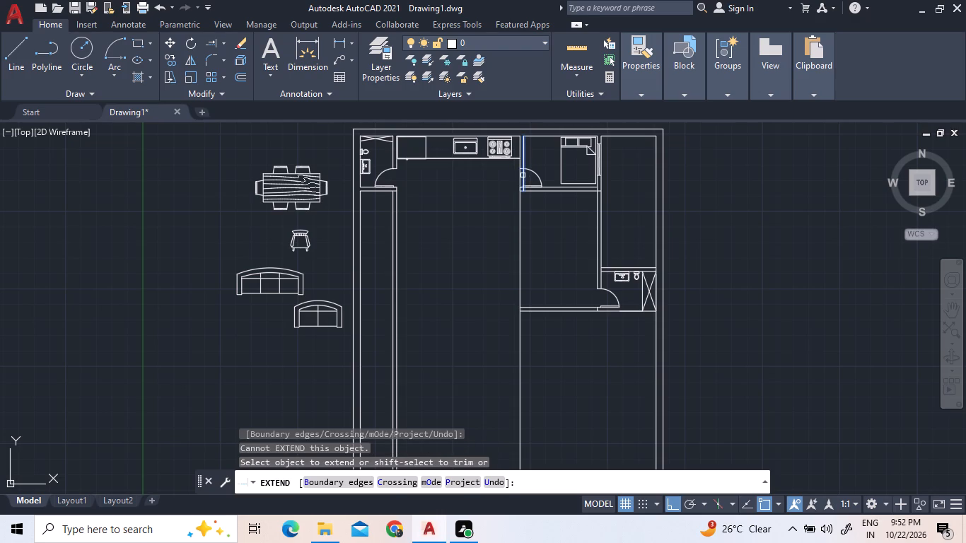
left_click(523, 175)
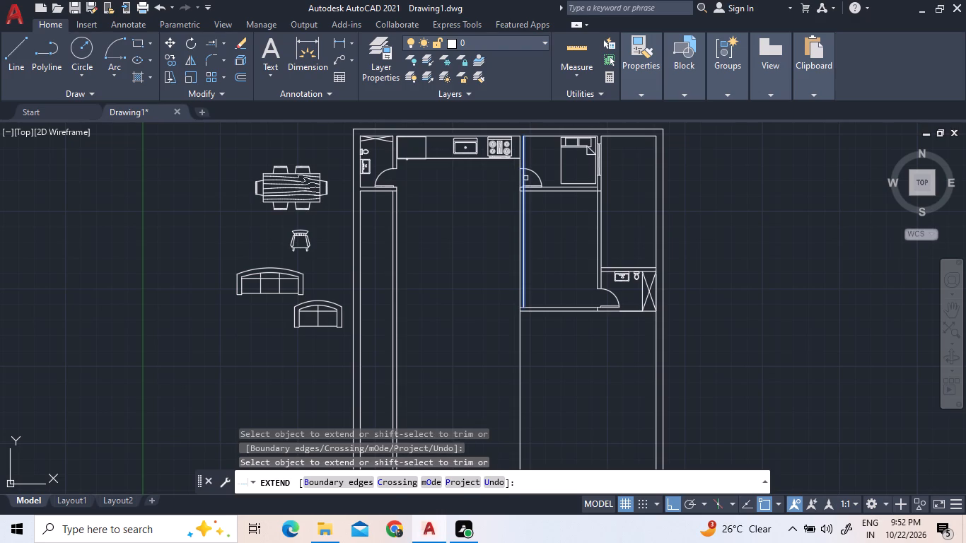
left_click(523, 178)
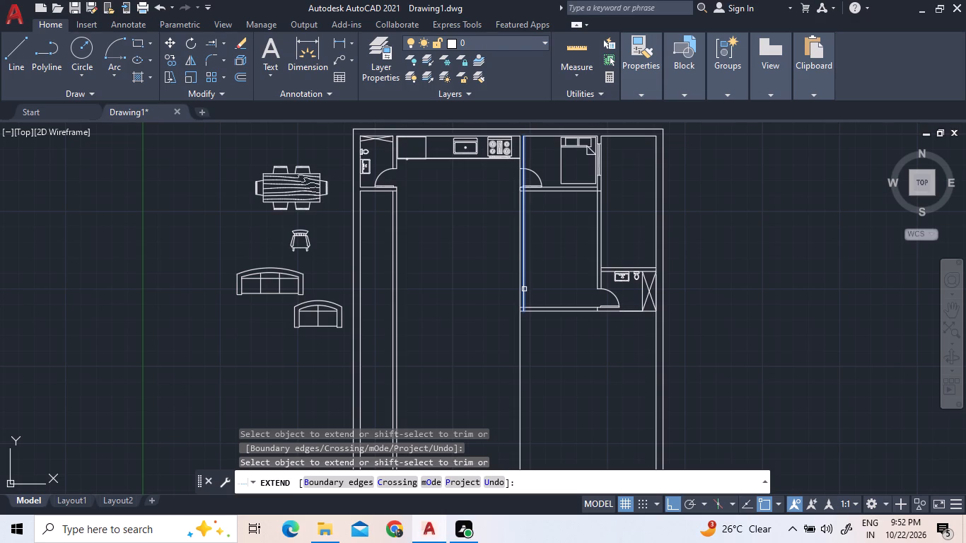
left_click(524, 292)
right_click(549, 265)
left_click(557, 272)
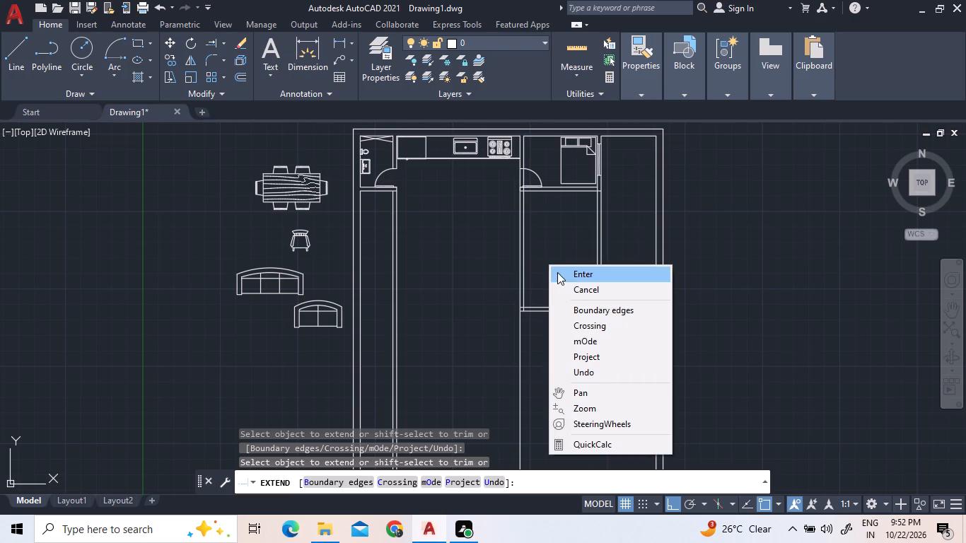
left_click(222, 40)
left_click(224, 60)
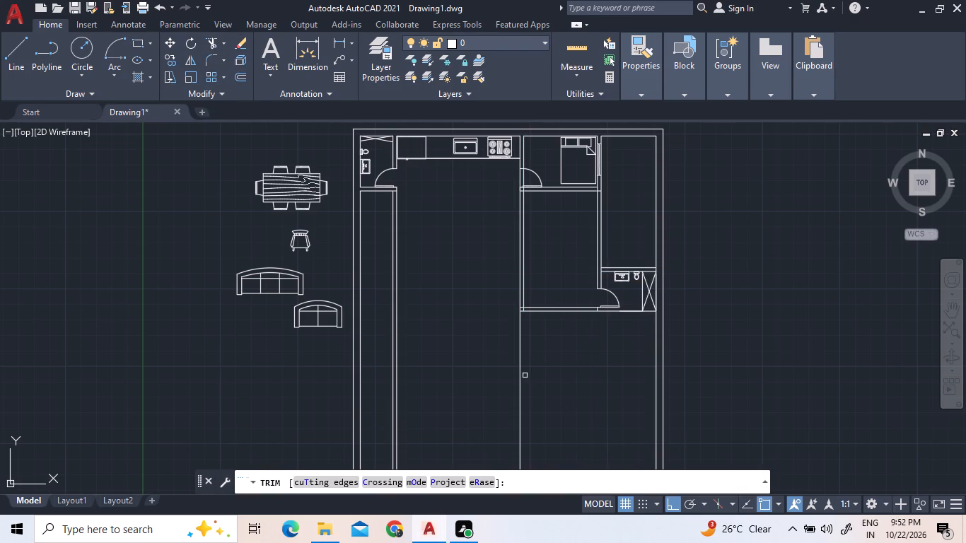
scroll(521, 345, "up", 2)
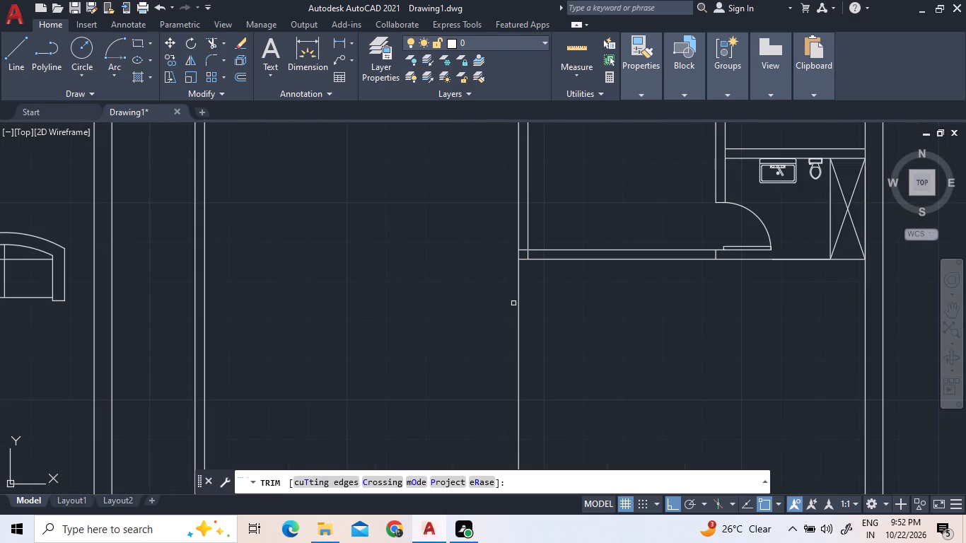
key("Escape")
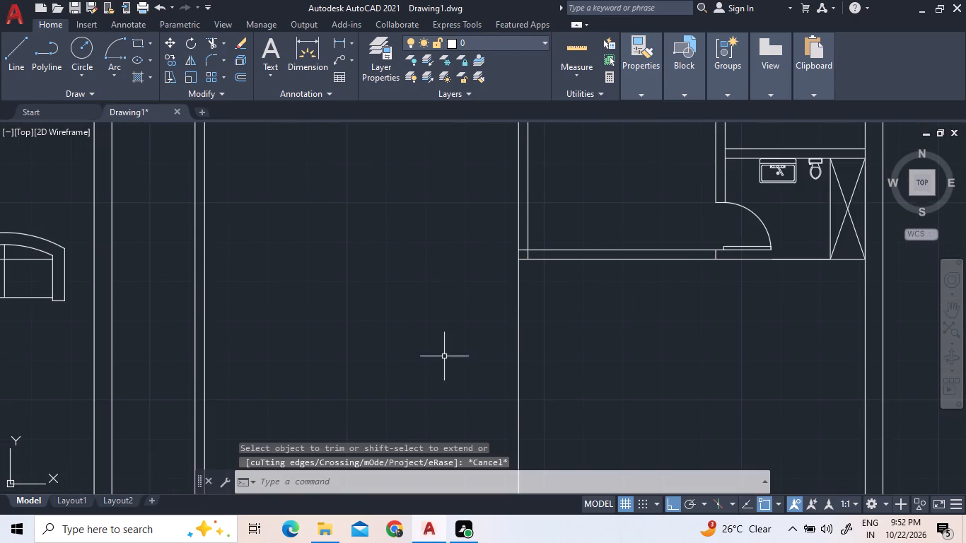
Extend both south wall lines of the room below the bedroom westward to meet the outer line of its west wall.
scroll(518, 224, "up", 3)
scroll(593, 367, "up", 3)
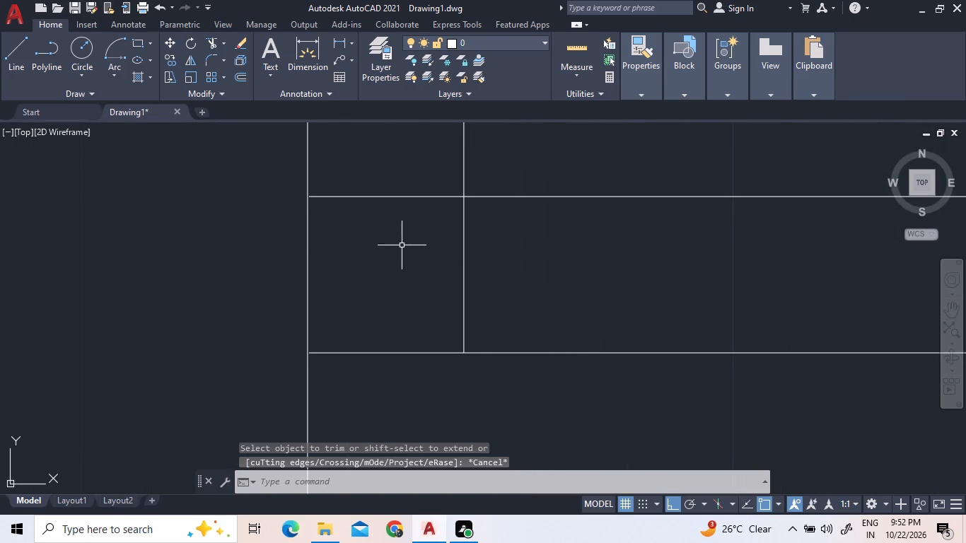
scroll(380, 332, "up", 3)
scroll(381, 337, "down", 3)
scroll(392, 173, "up", 1)
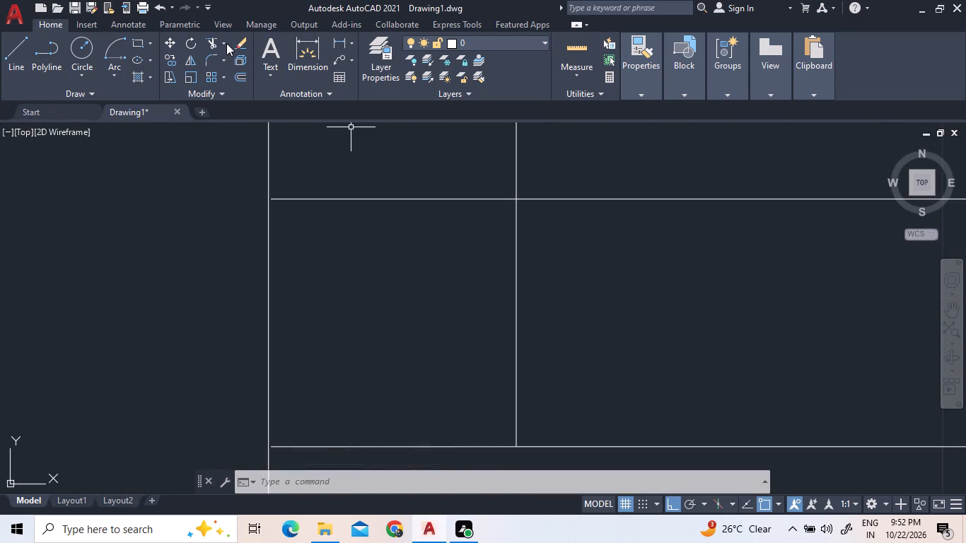
left_click(216, 45)
left_click(224, 41)
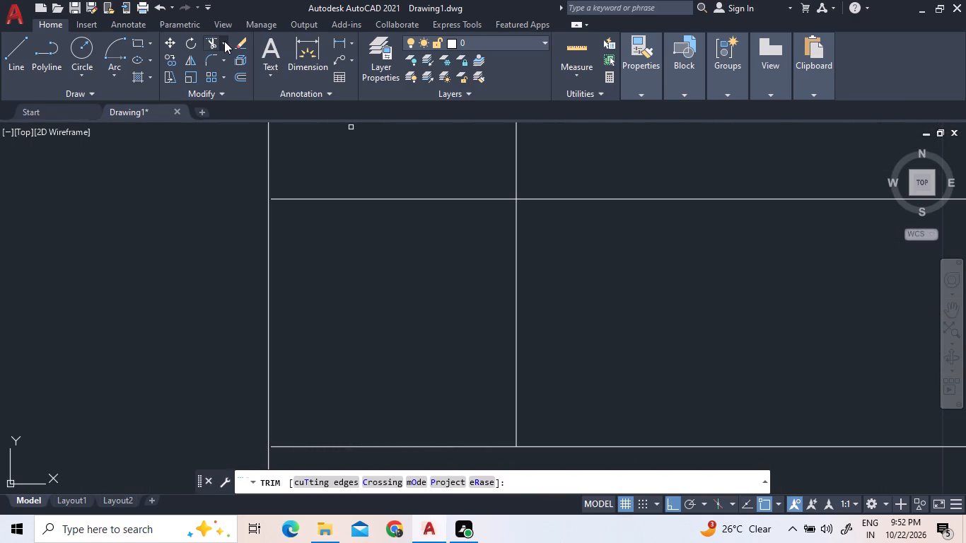
left_click(225, 87)
left_click(366, 149)
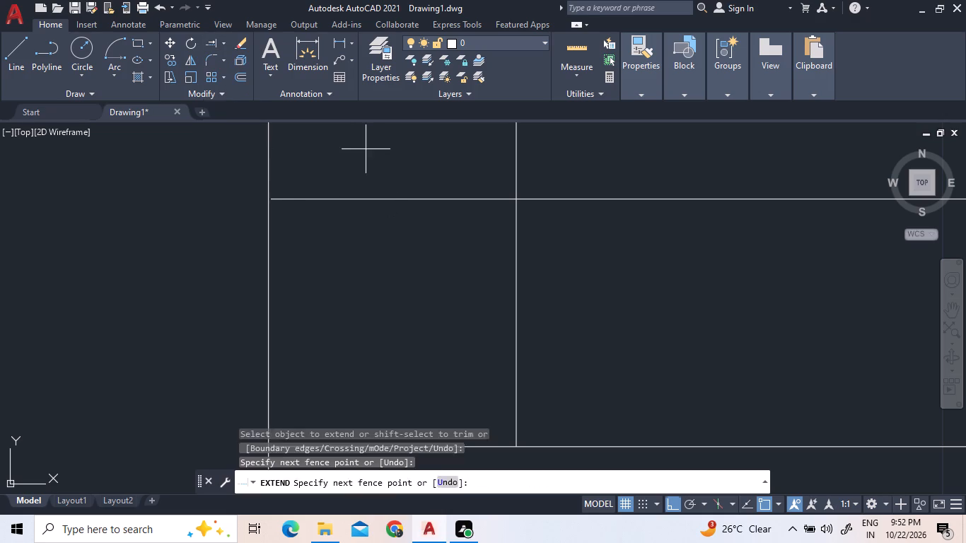
scroll(376, 334, "down", 2)
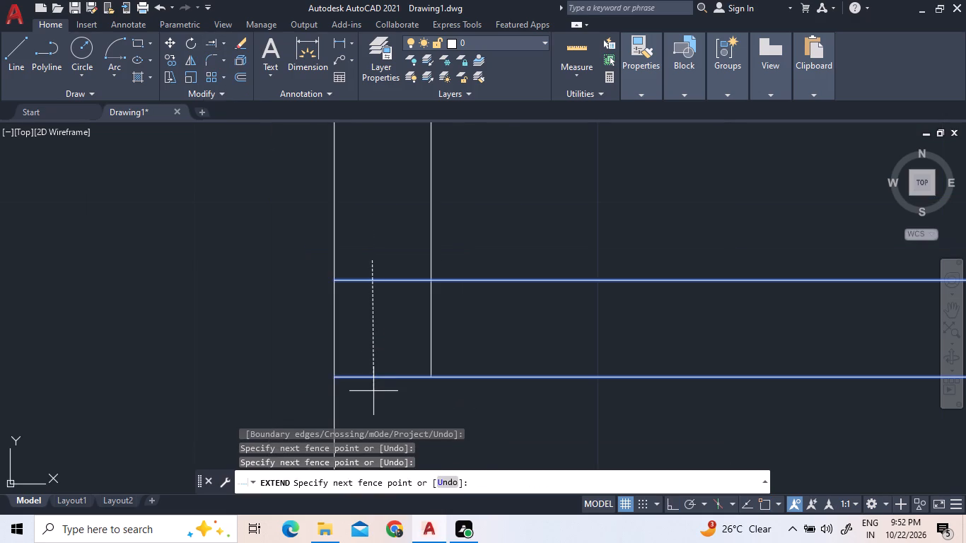
left_click(374, 390)
Examine the joined southwest wall corner of the room below the bedroom and the overall plan layout.
scroll(374, 387, "up", 2)
scroll(316, 351, "up", 2)
scroll(315, 352, "down", 2)
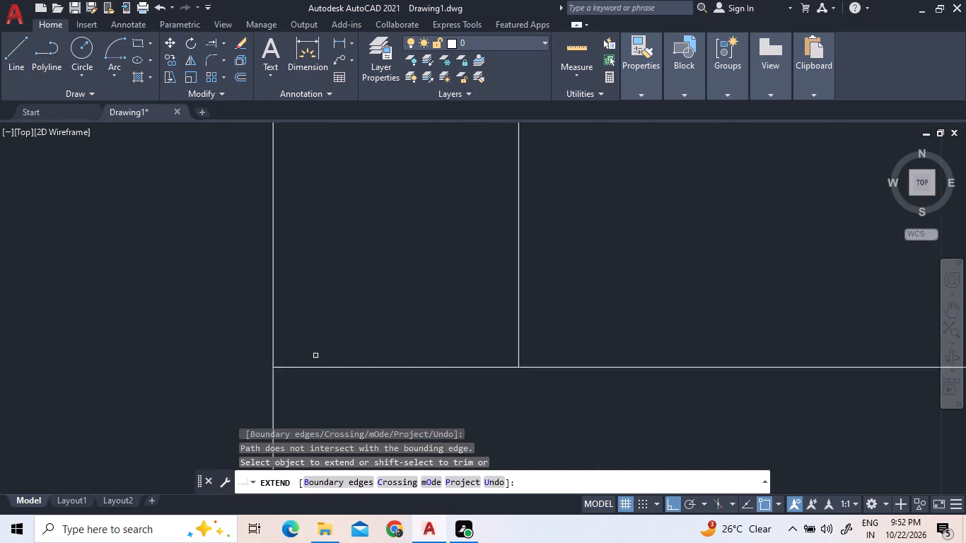
scroll(317, 357, "down", 7)
scroll(378, 272, "down", 2)
scroll(372, 250, "up", 1)
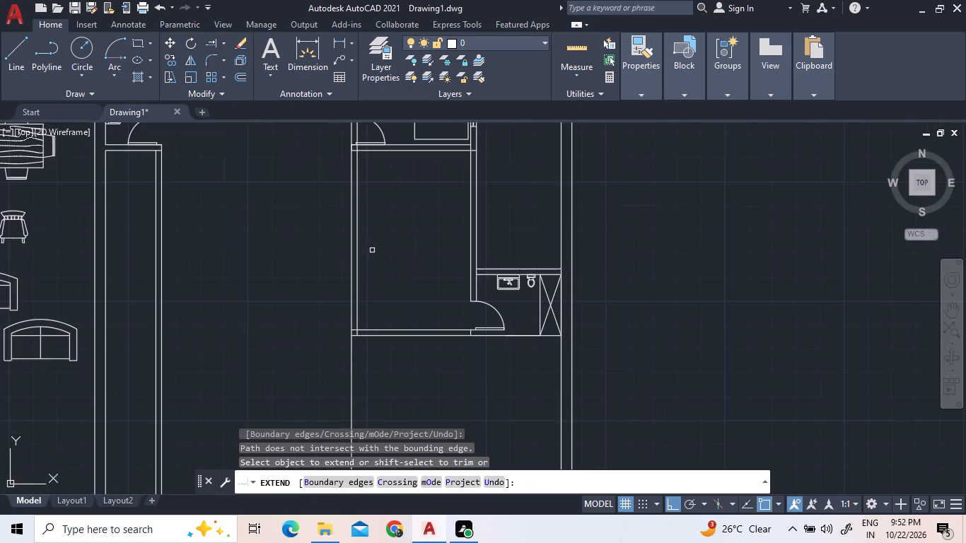
scroll(372, 250, "up", 1)
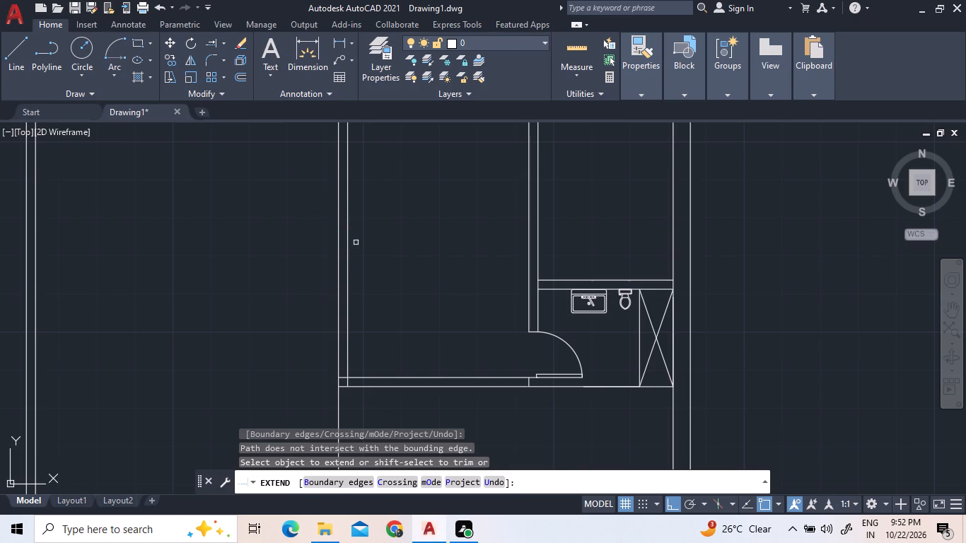
scroll(364, 271, "down", 1)
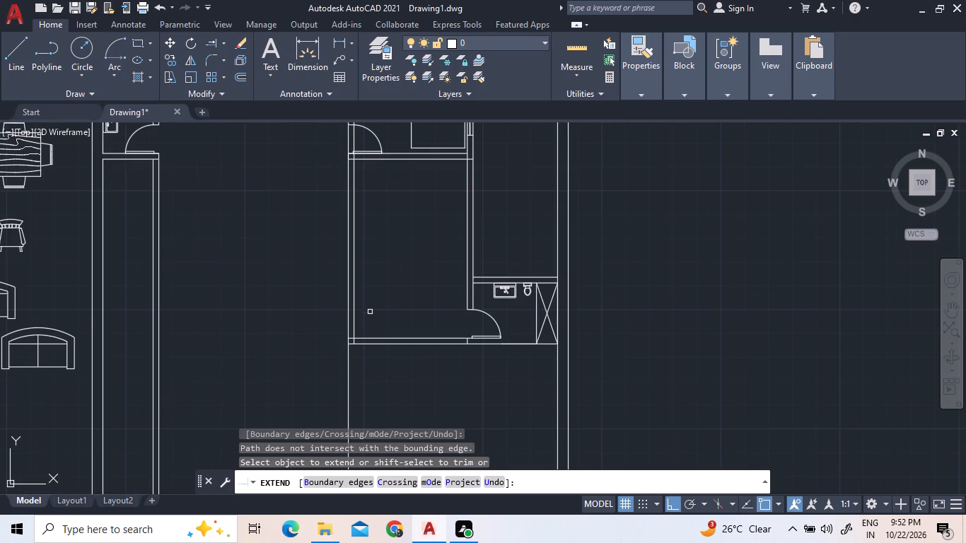
scroll(374, 326, "down", 1)
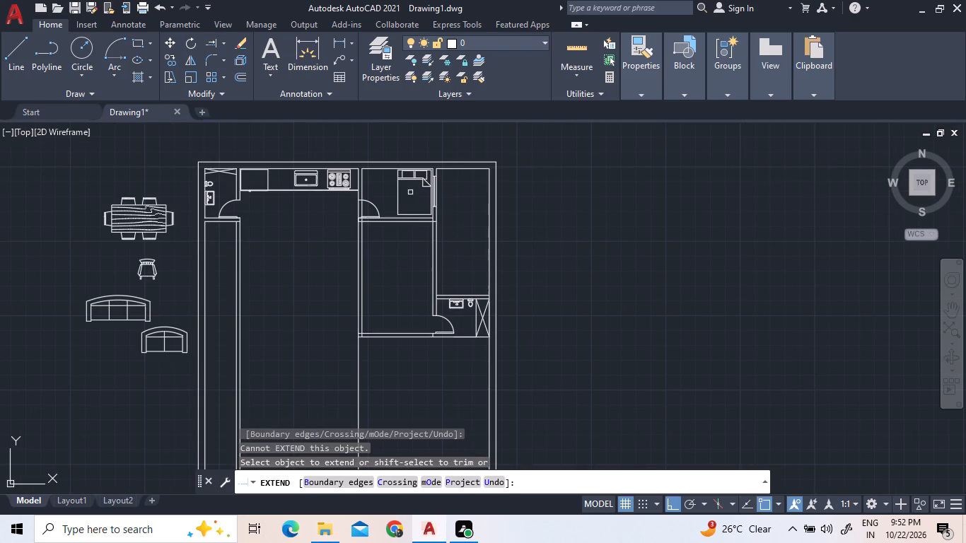
Copy the bed from the bedroom into the southwest corner of the room below it.
scroll(396, 167, "up", 2)
right_click(439, 255)
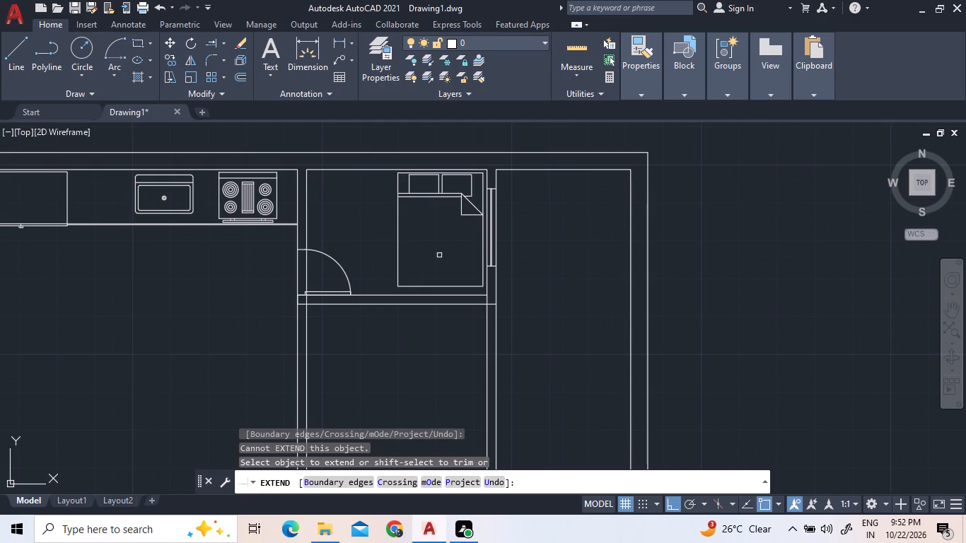
left_click(480, 264)
left_click(455, 242)
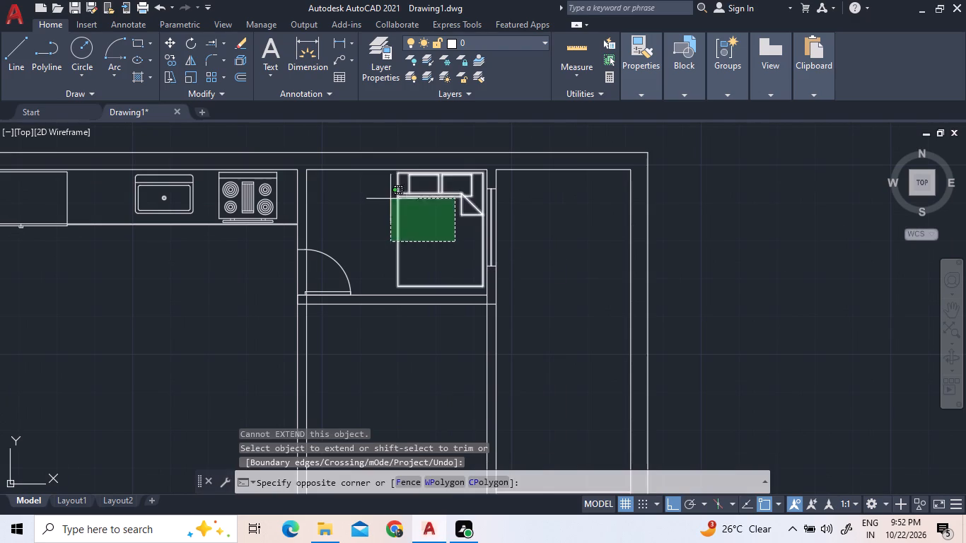
left_click(386, 197)
right_click(386, 196)
left_click(491, 286)
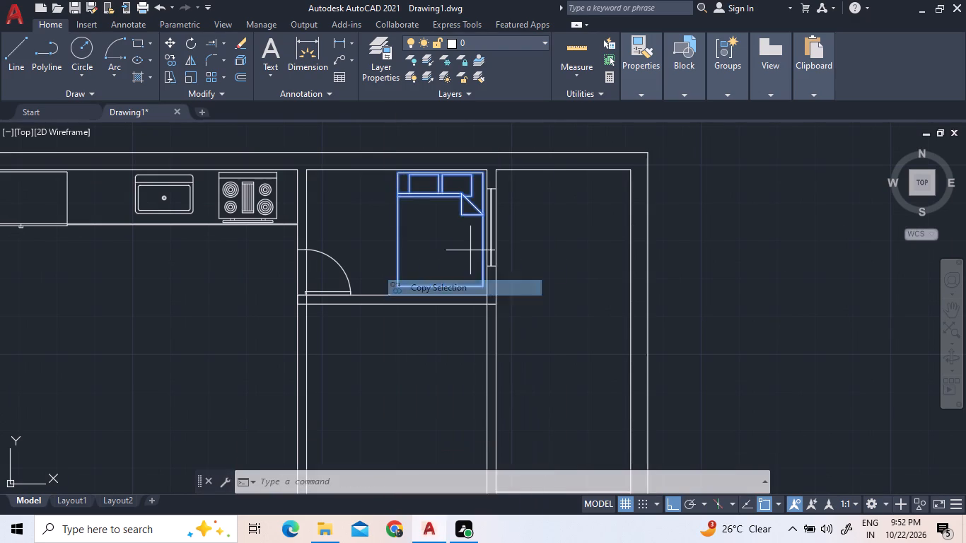
left_click(460, 241)
scroll(405, 243, "down", 3)
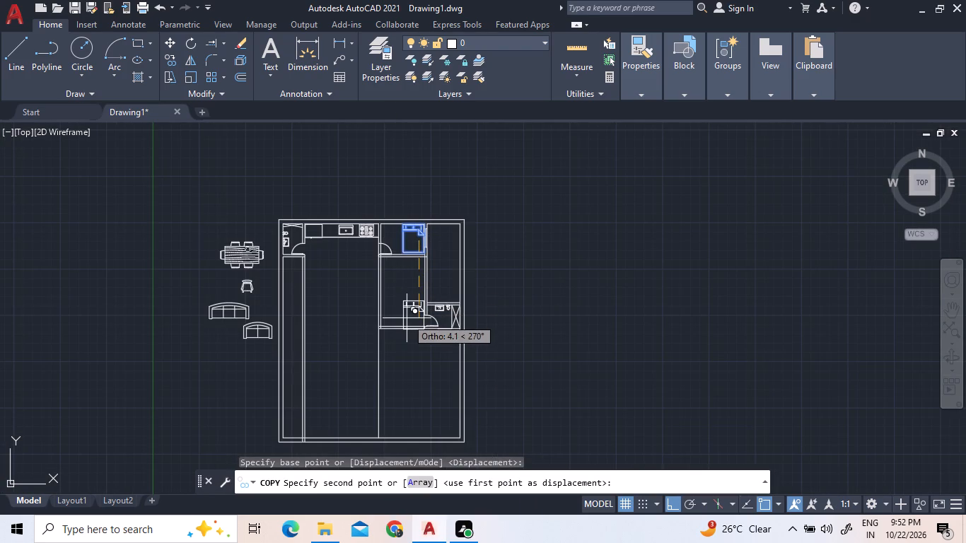
scroll(393, 319, "up", 3)
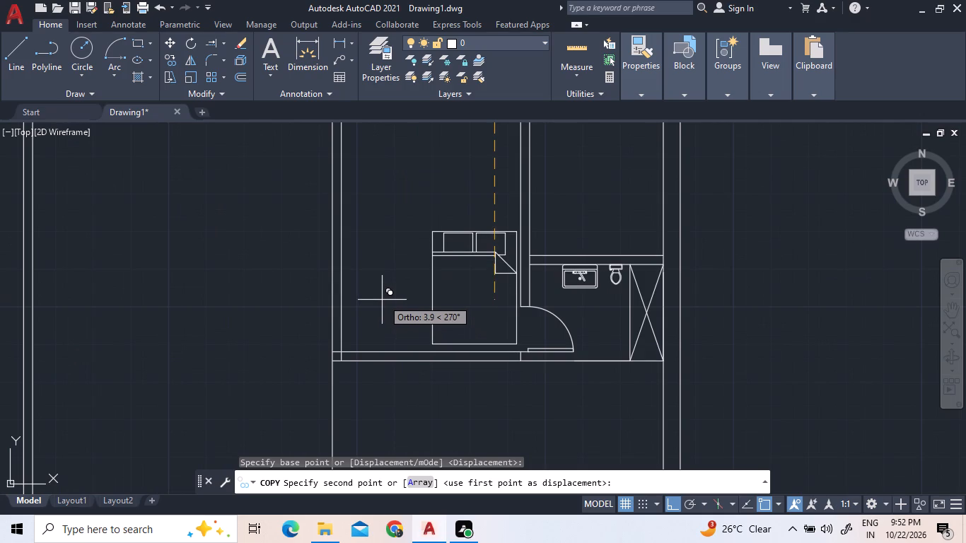
key("F8")
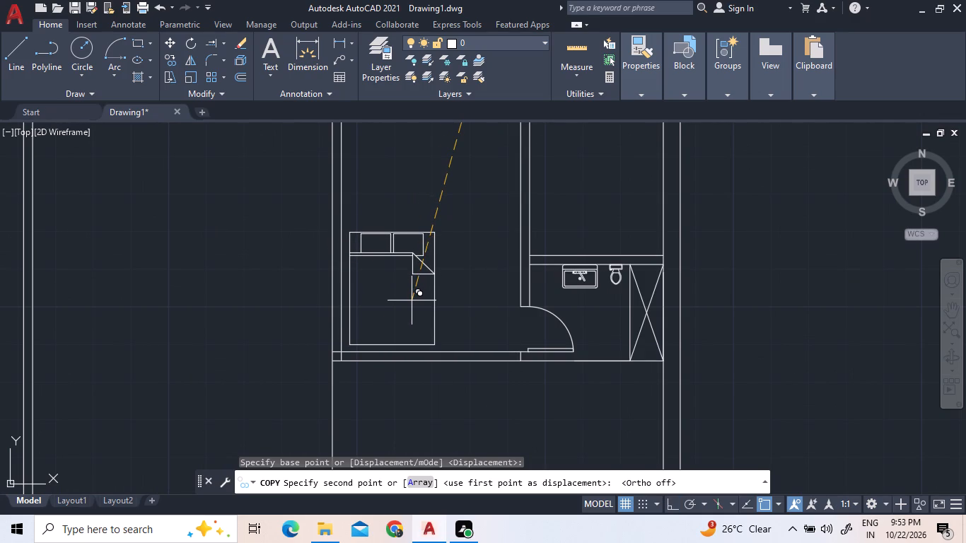
left_click(412, 300)
key("Escape")
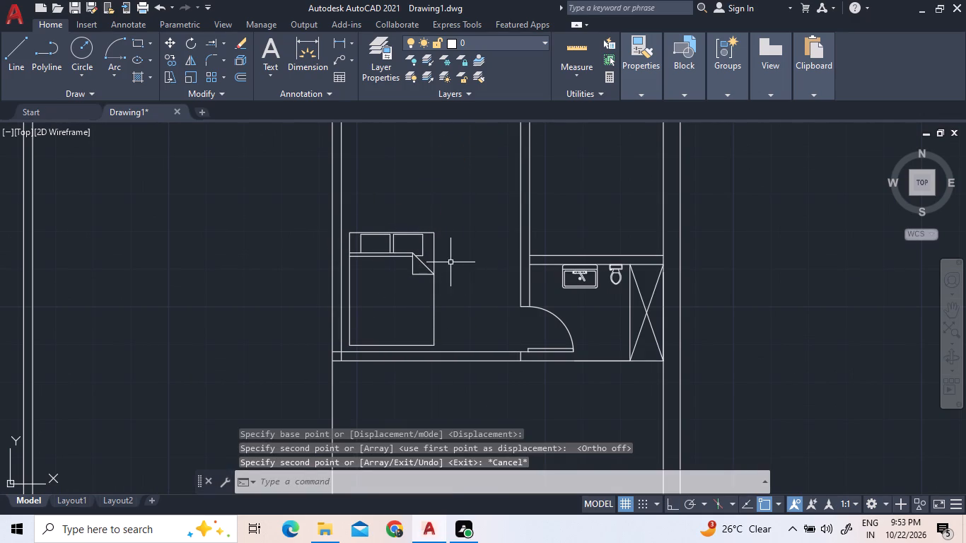
Mirror the copied bed northward across its headboard edge, keeping the source object.
left_click(451, 264)
left_click(403, 205)
right_click(403, 205)
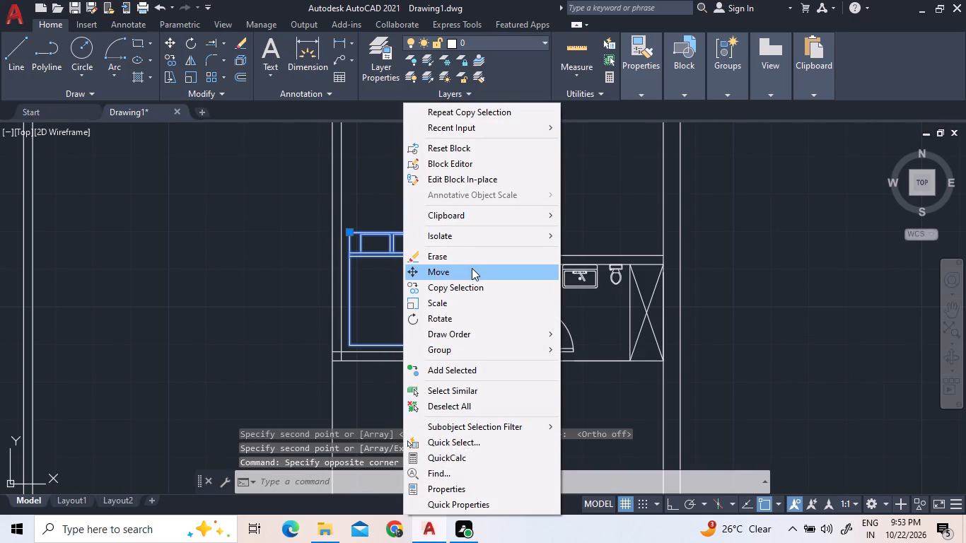
left_click(194, 59)
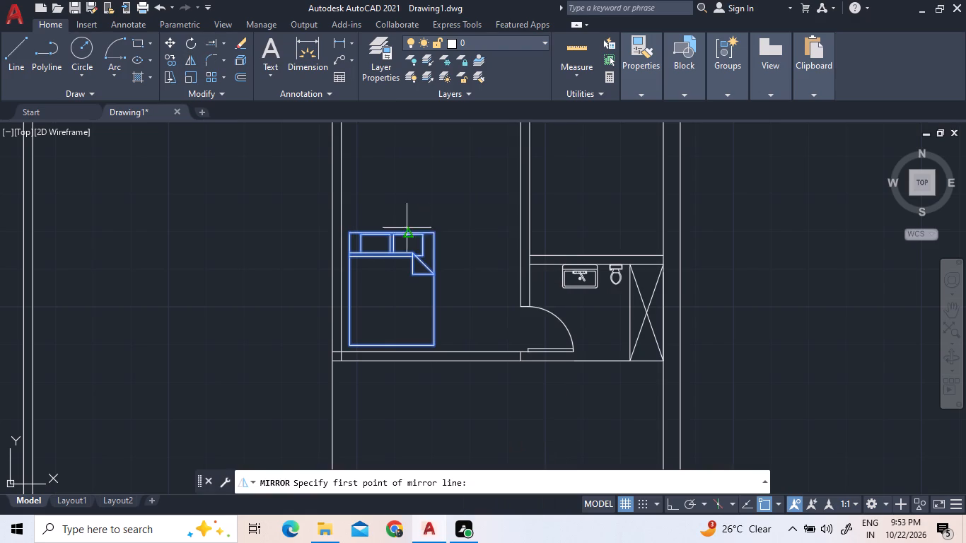
left_click(348, 233)
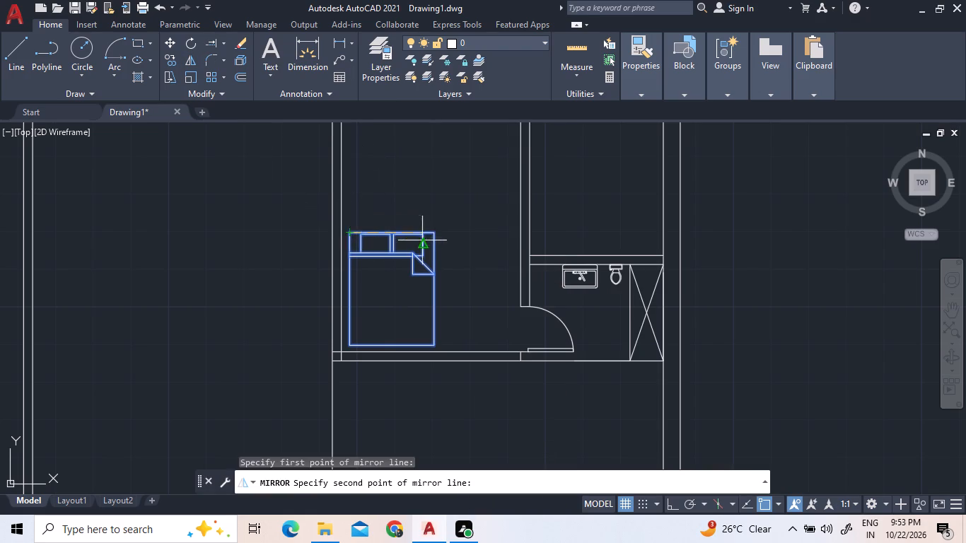
left_click(431, 228)
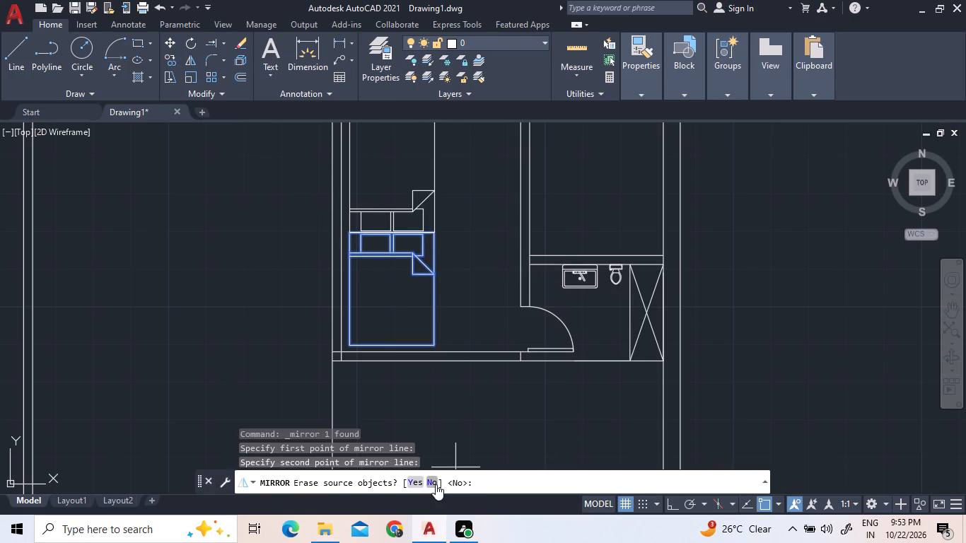
left_click(436, 484)
Delete the unmirrored bed copy in the room below the bedroom.
left_click(475, 264)
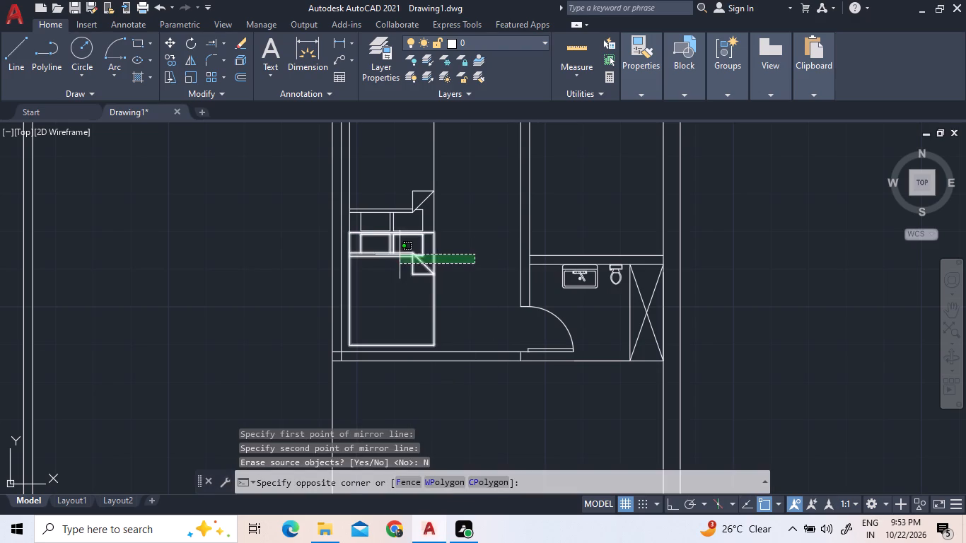
left_click(400, 253)
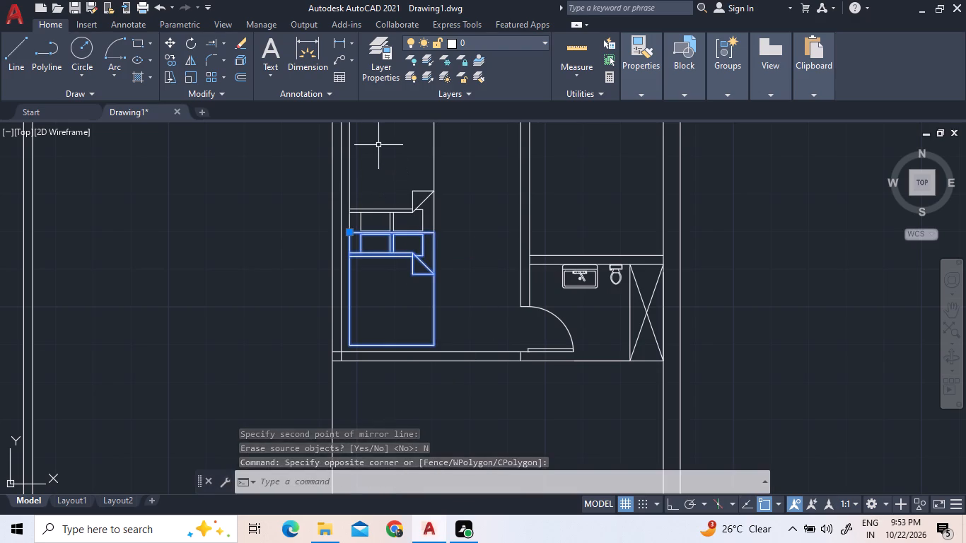
key("Delete")
Move the mirrored bed south so its headboard sits near the south wall of the lower room.
left_click(440, 237)
left_click(419, 206)
right_click(419, 206)
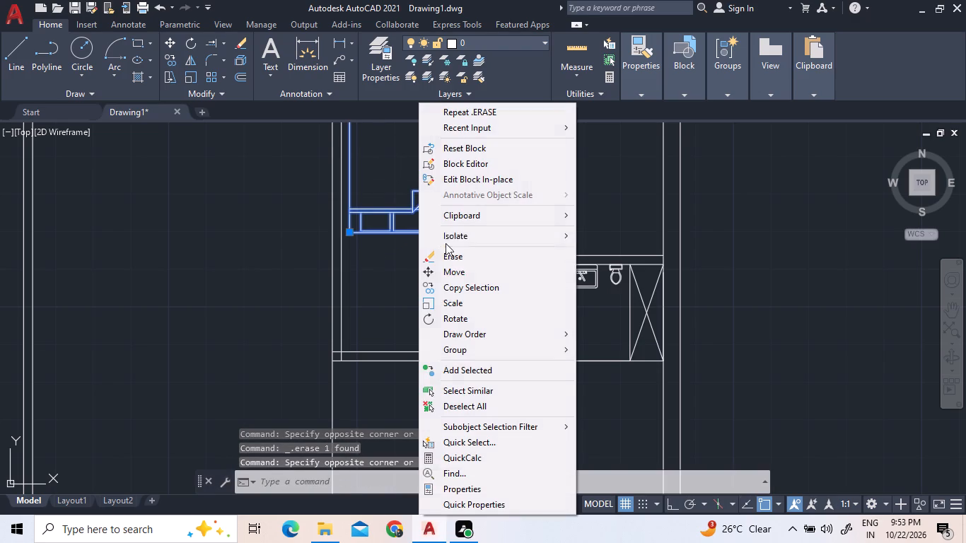
left_click(460, 273)
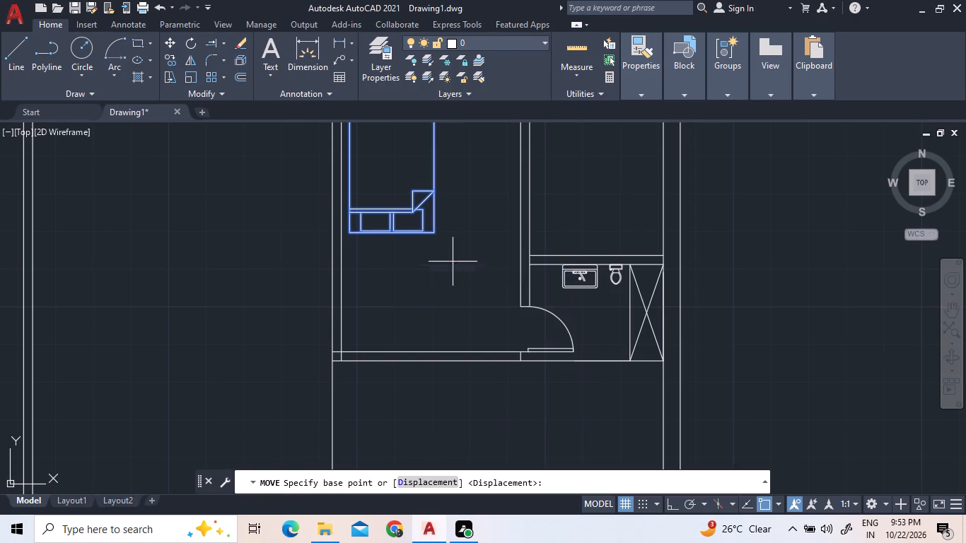
left_click_drag(392, 230, 392, 238)
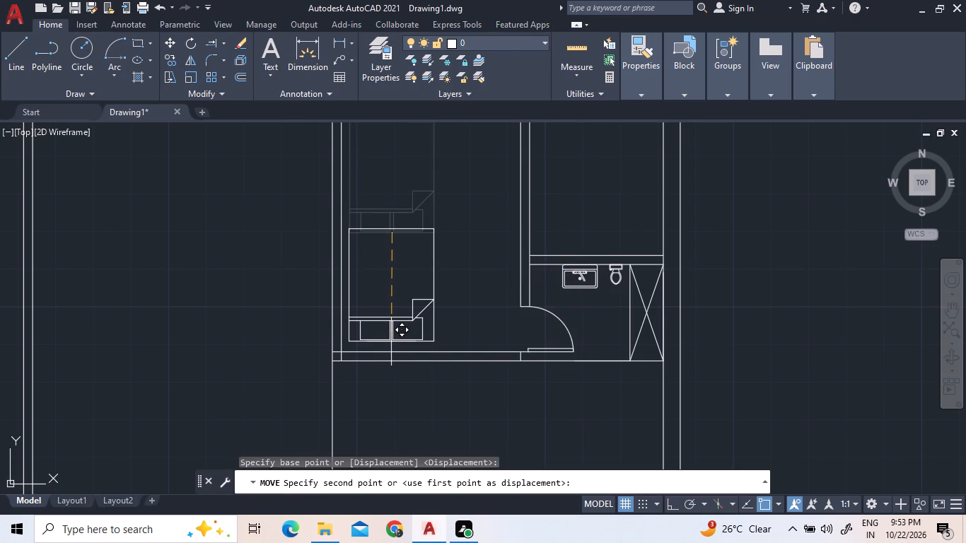
left_click(391, 341)
Mirror the bedroom door across the south line of the bedroom's south wall, keeping the original door.
scroll(495, 371, "down", 2)
scroll(472, 248, "up", 1)
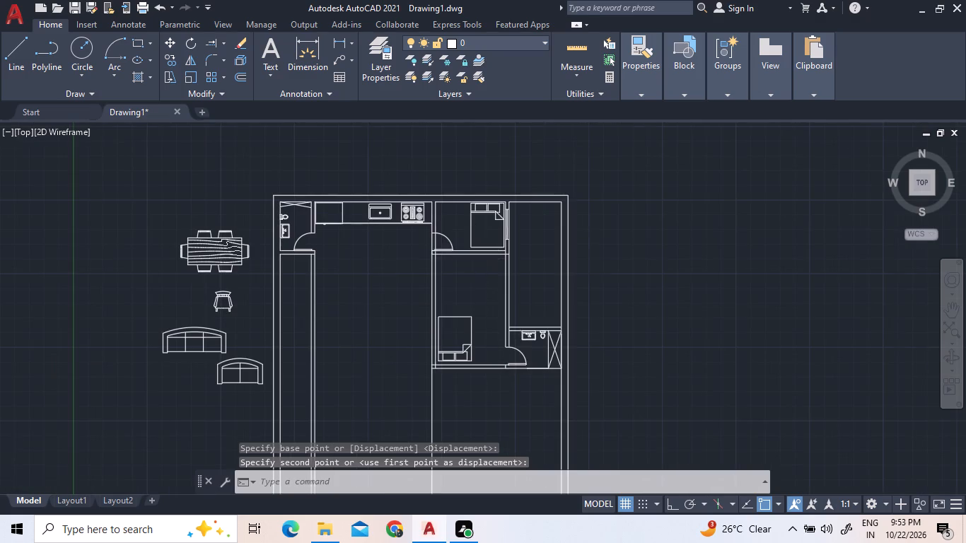
scroll(472, 248, "up", 2)
left_click(442, 262)
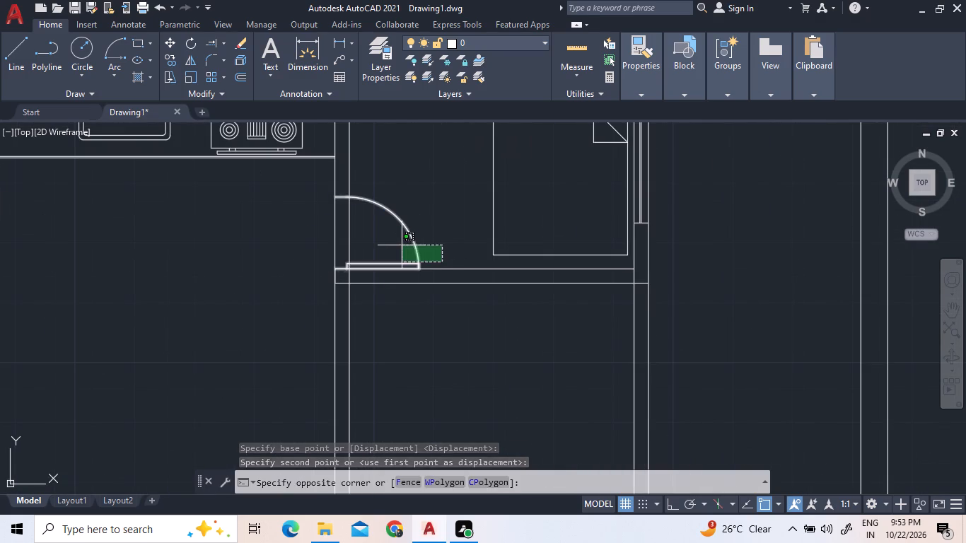
left_click(402, 245)
left_click(185, 62)
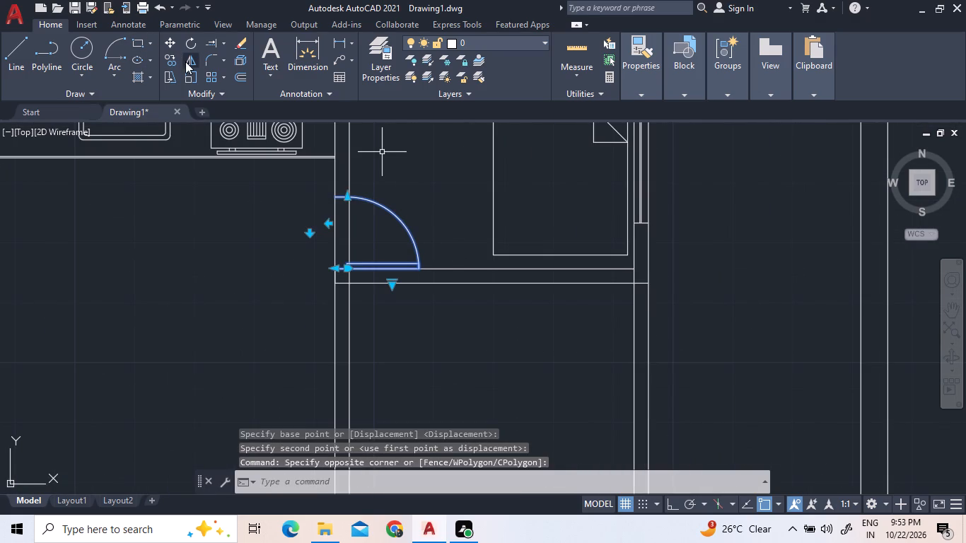
left_click(339, 280)
left_click(351, 282)
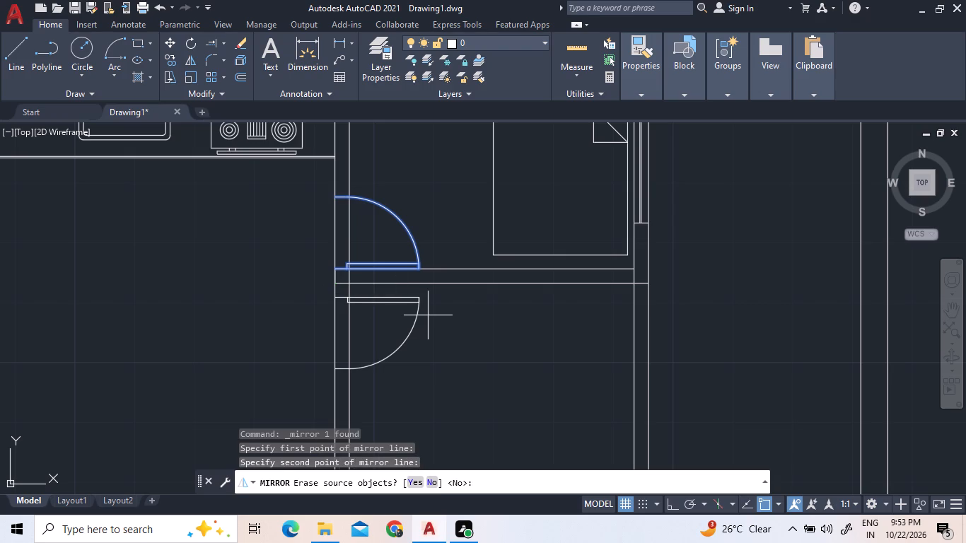
left_click(437, 476)
left_click(436, 484)
Trim the kitchen–bedroom wall's east line at the bedroom door and wall junction, plus the north line of the bedroom's south wall.
left_click(224, 42)
left_click(226, 70)
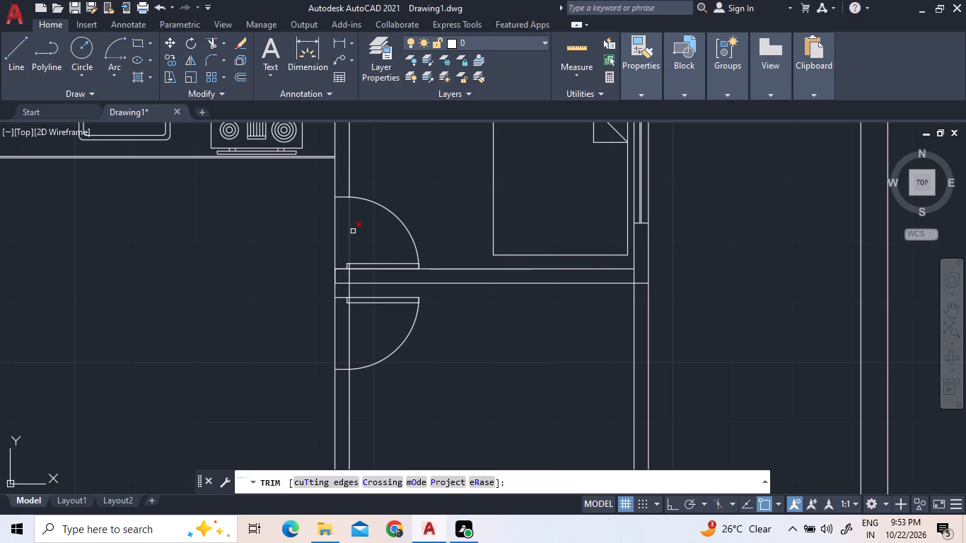
left_click(350, 229)
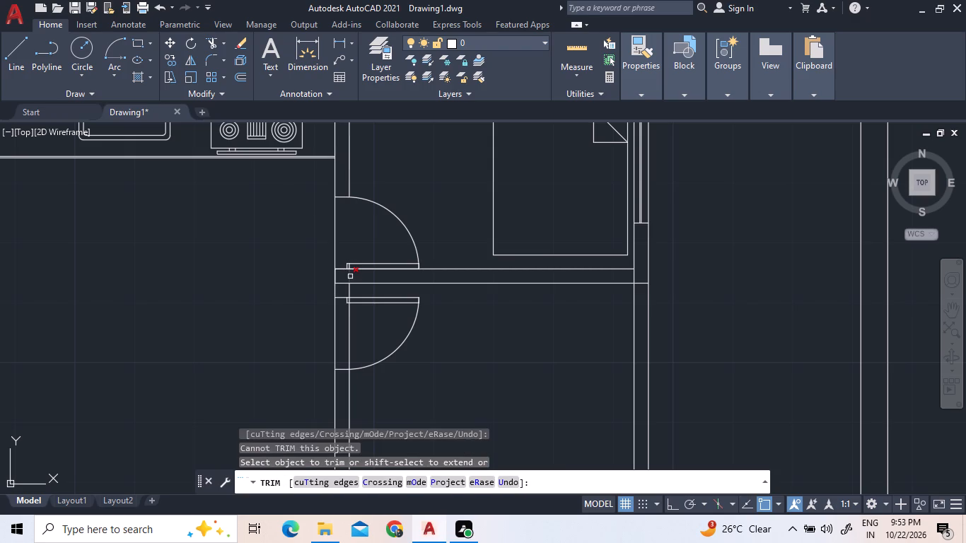
left_click(350, 276)
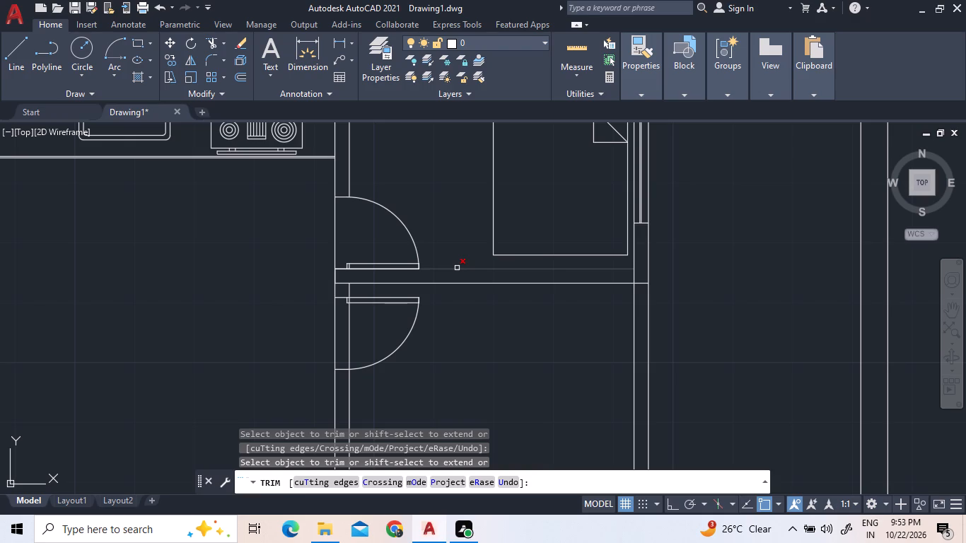
left_click(457, 268)
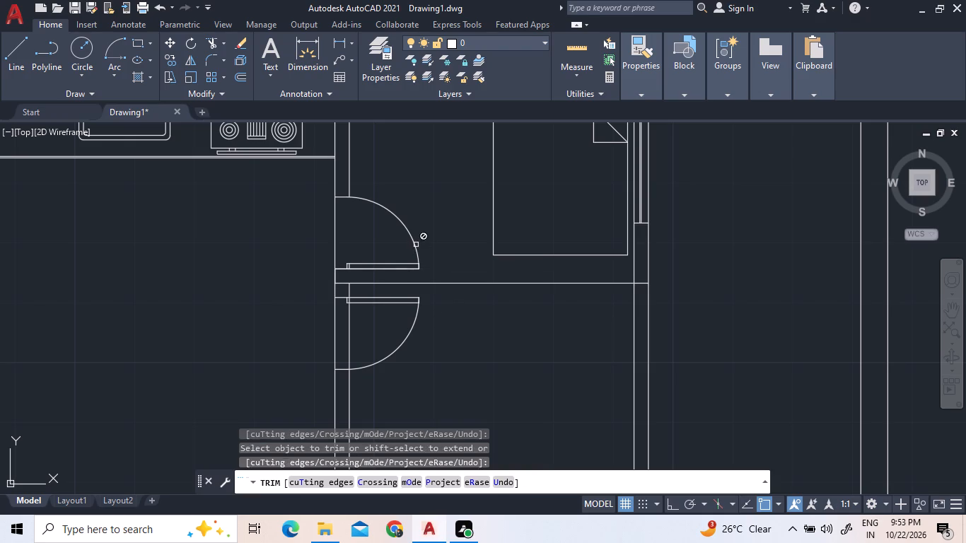
left_click(349, 291)
right_click(425, 204)
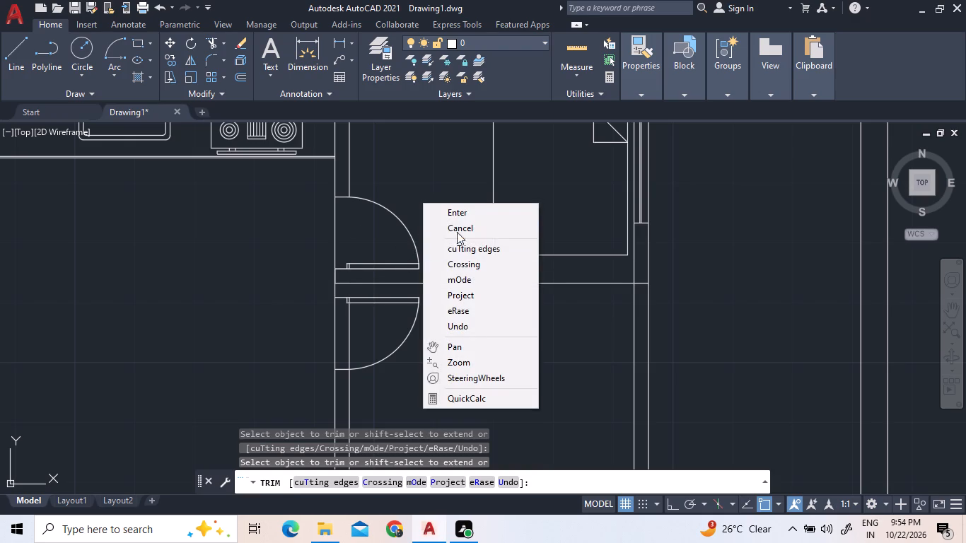
left_click(458, 214)
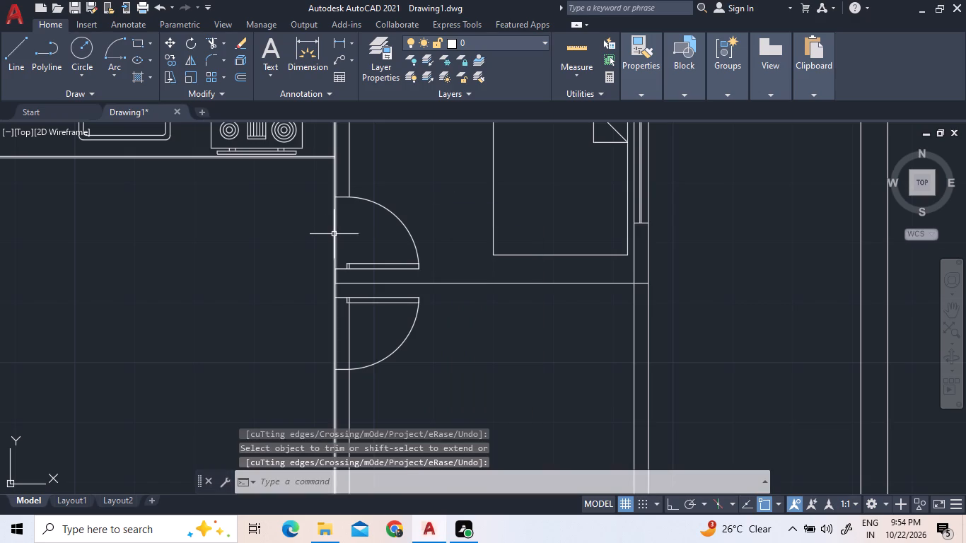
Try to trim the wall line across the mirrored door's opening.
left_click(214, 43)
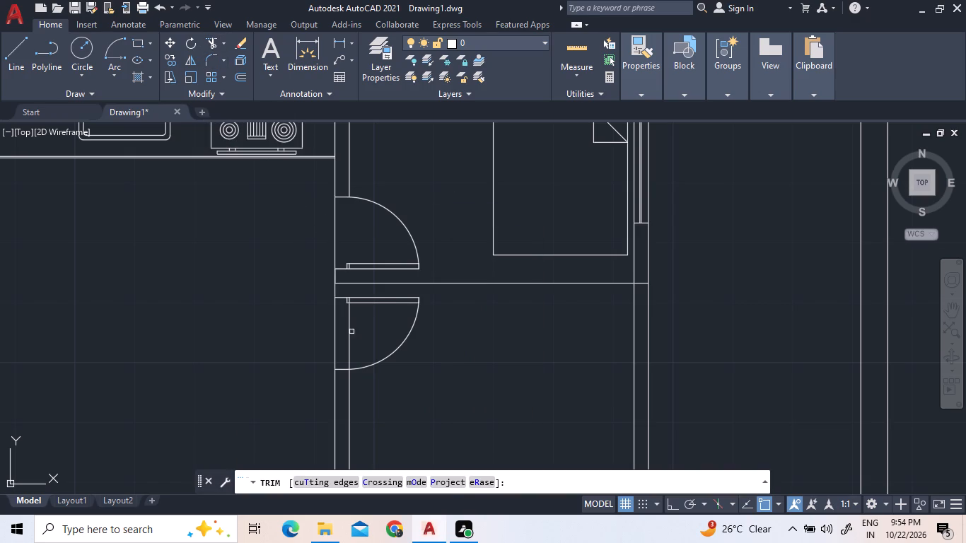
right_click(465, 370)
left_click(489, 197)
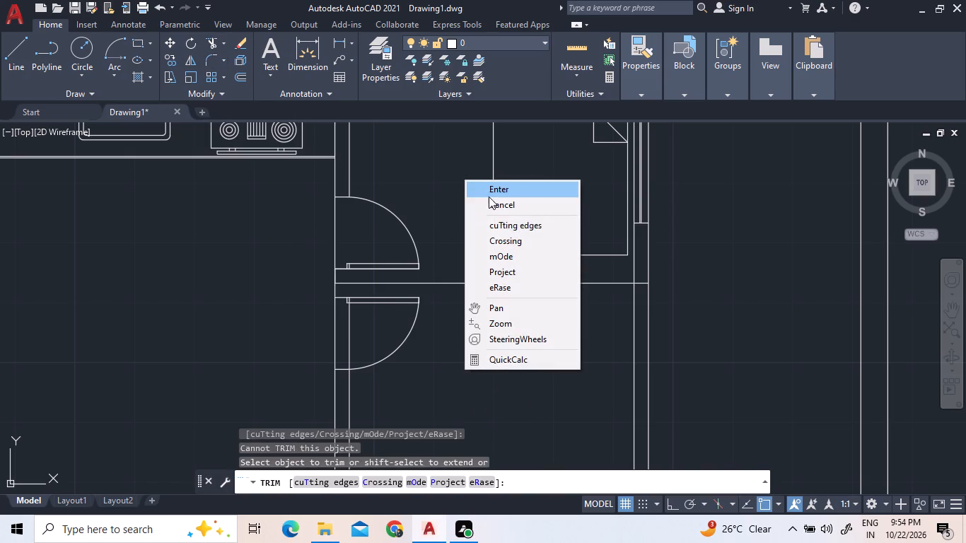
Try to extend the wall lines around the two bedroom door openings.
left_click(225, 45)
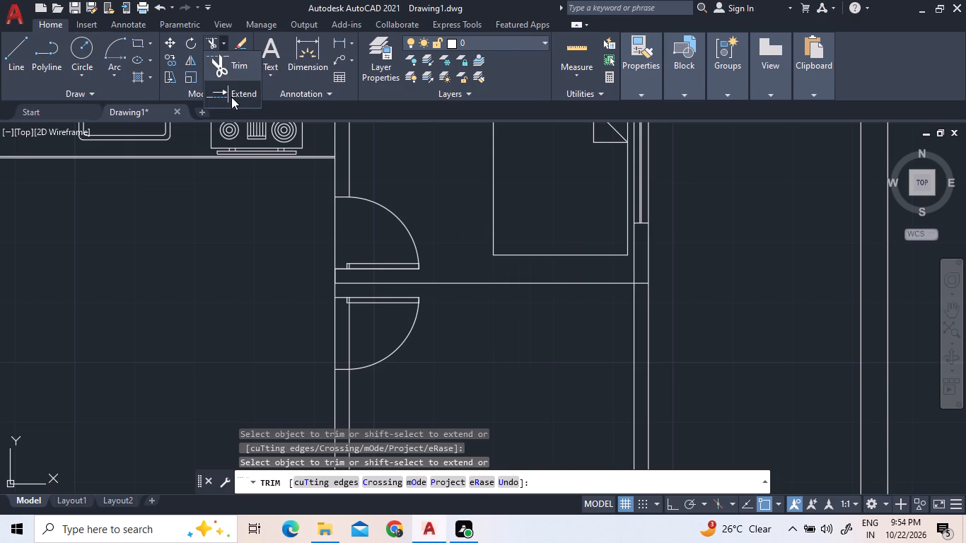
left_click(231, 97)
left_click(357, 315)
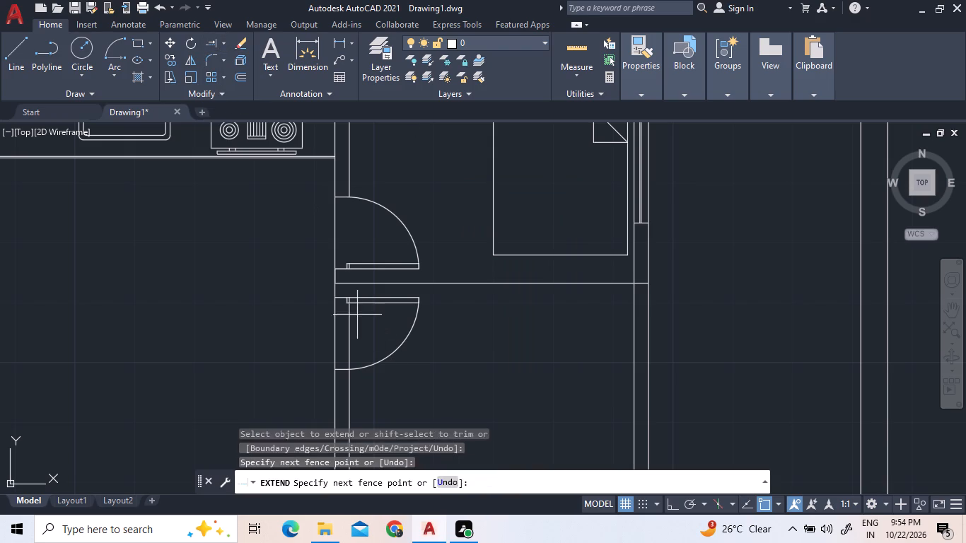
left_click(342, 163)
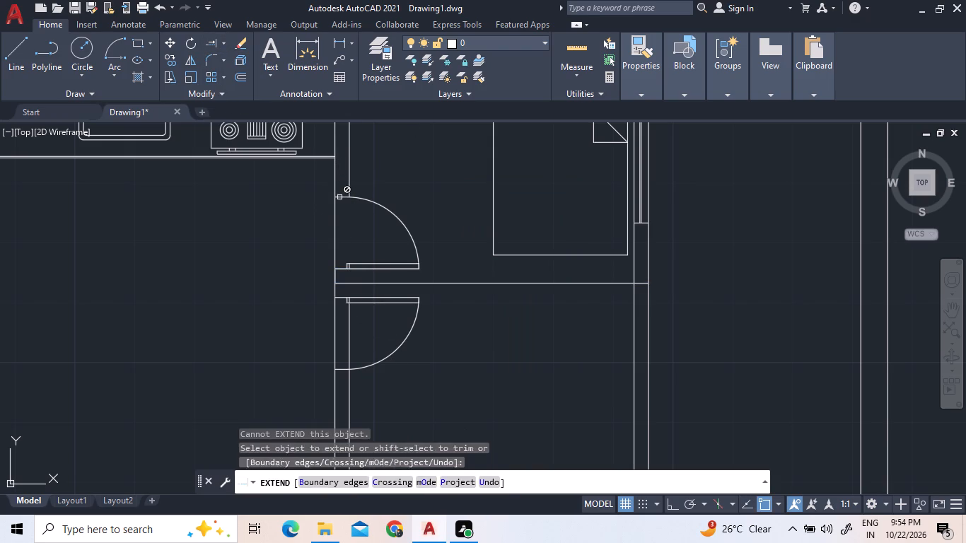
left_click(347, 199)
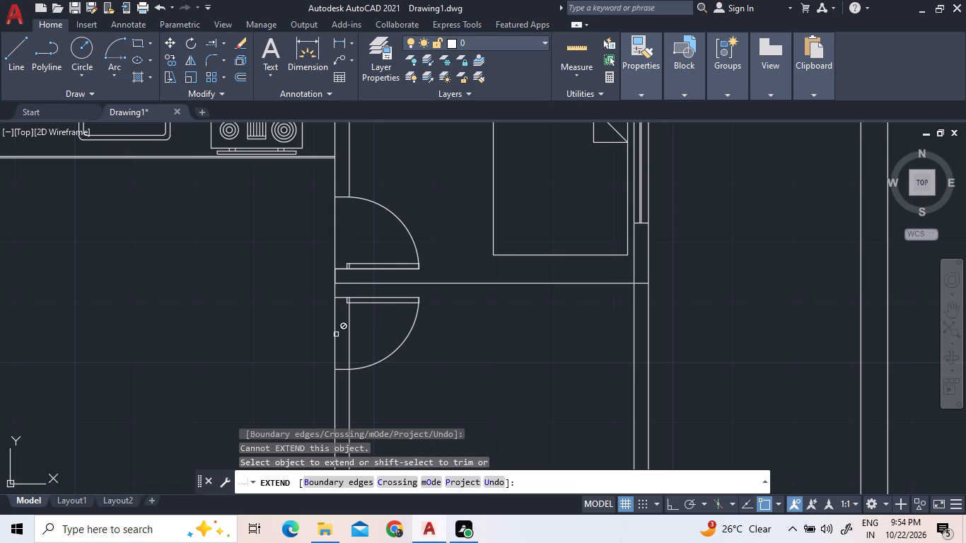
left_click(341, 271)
Trim the kitchen–bedroom wall lines across the north and south bedroom door openings.
left_click(223, 45)
left_click(224, 73)
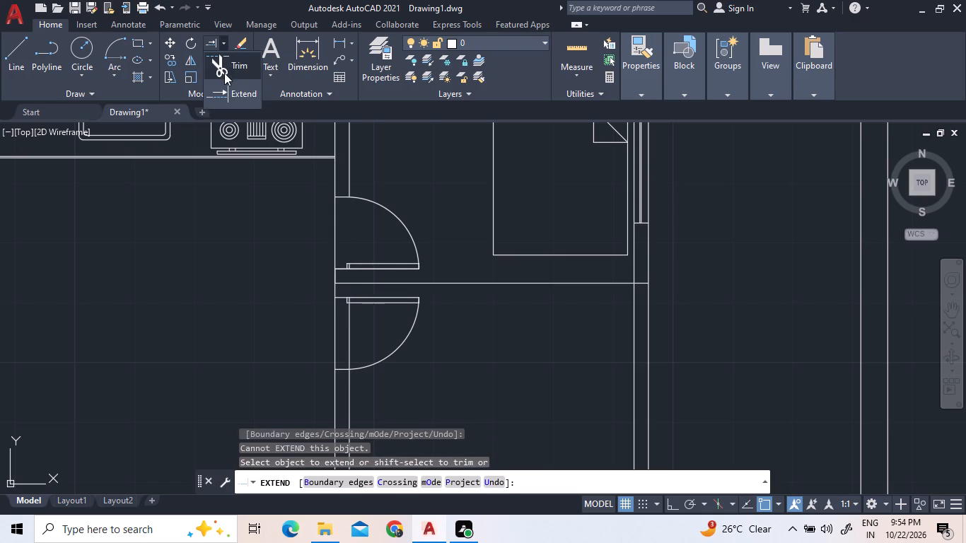
left_click(336, 229)
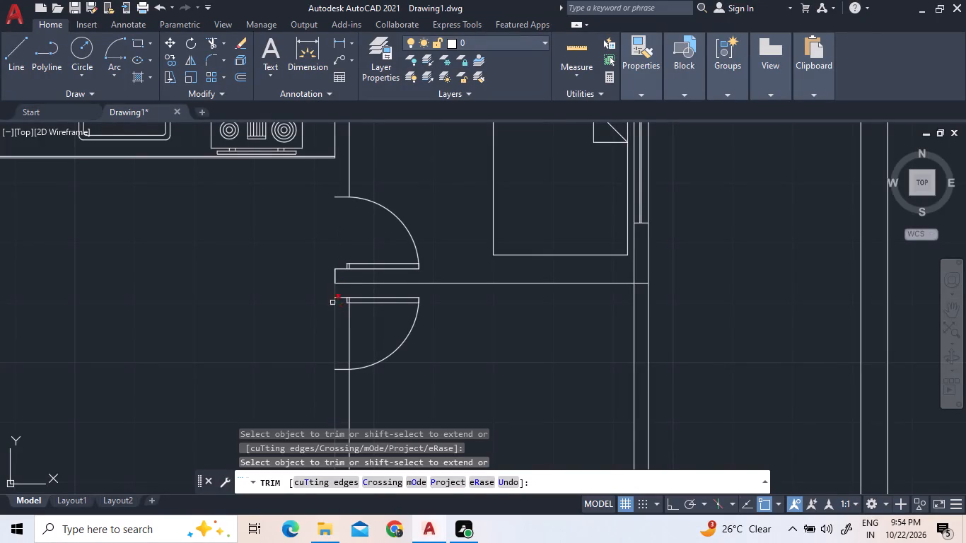
scroll(332, 266, "down", 3)
scroll(338, 289, "up", 3)
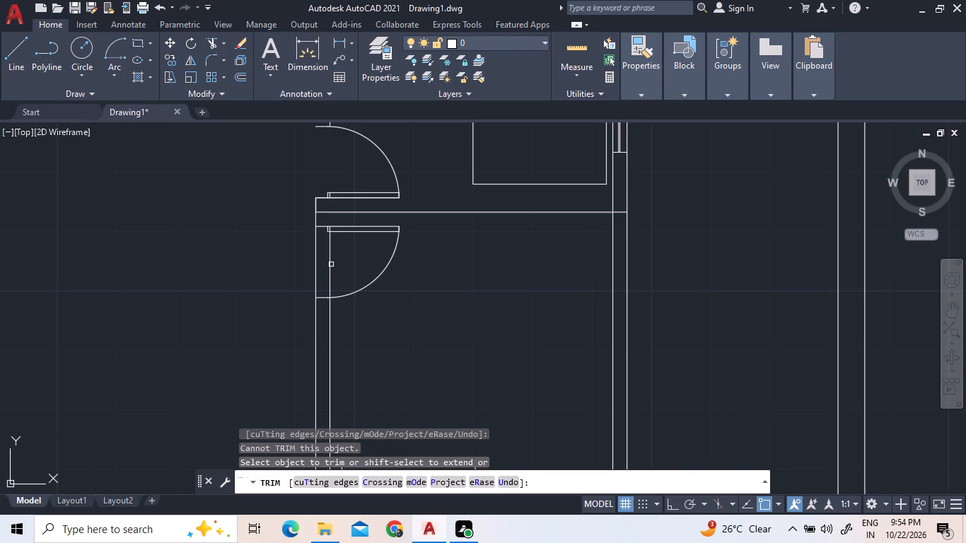
left_click(331, 264)
left_click(319, 263)
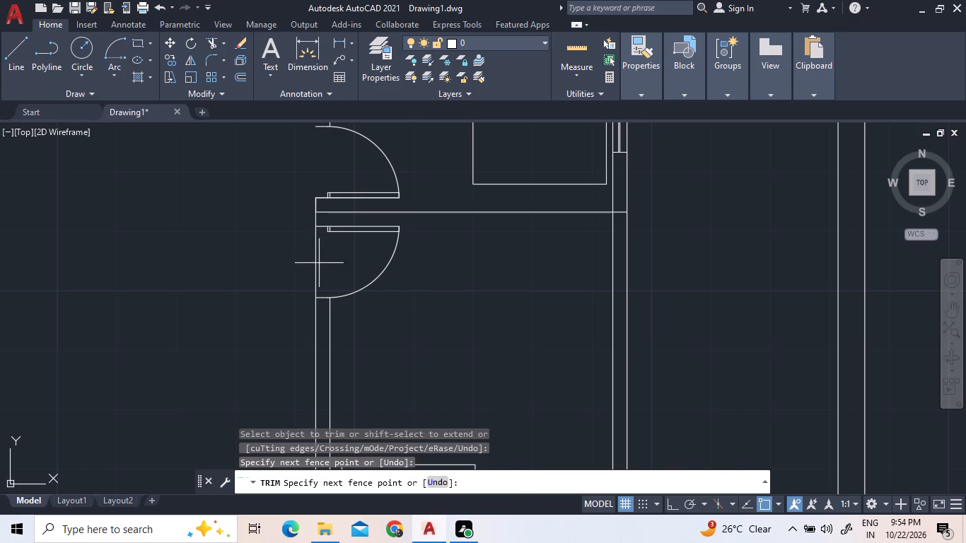
left_click(313, 259)
scroll(310, 259, "down", 2)
scroll(310, 153, "up", 2)
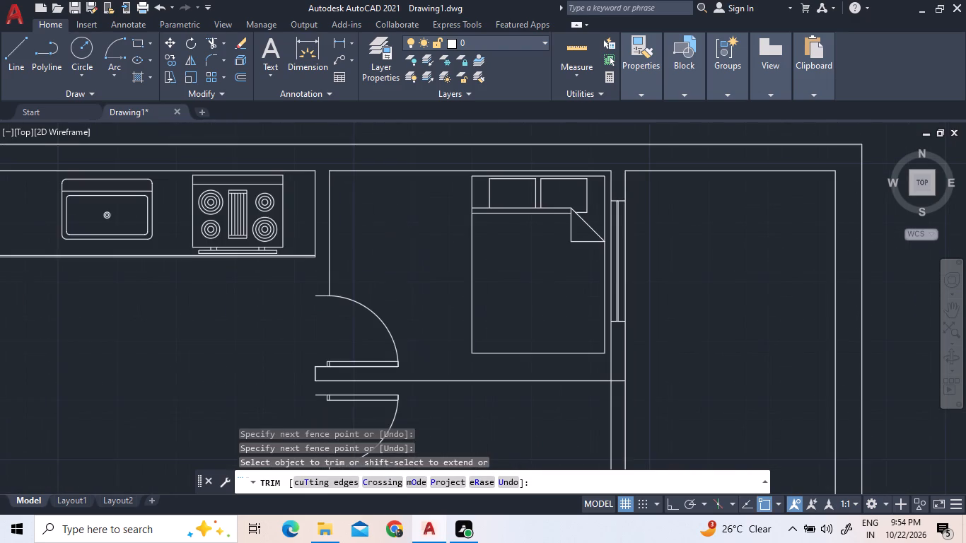
Draw the missing west wall line from the north bedroom door's jamb up to the kitchen counter's corner.
left_click(25, 57)
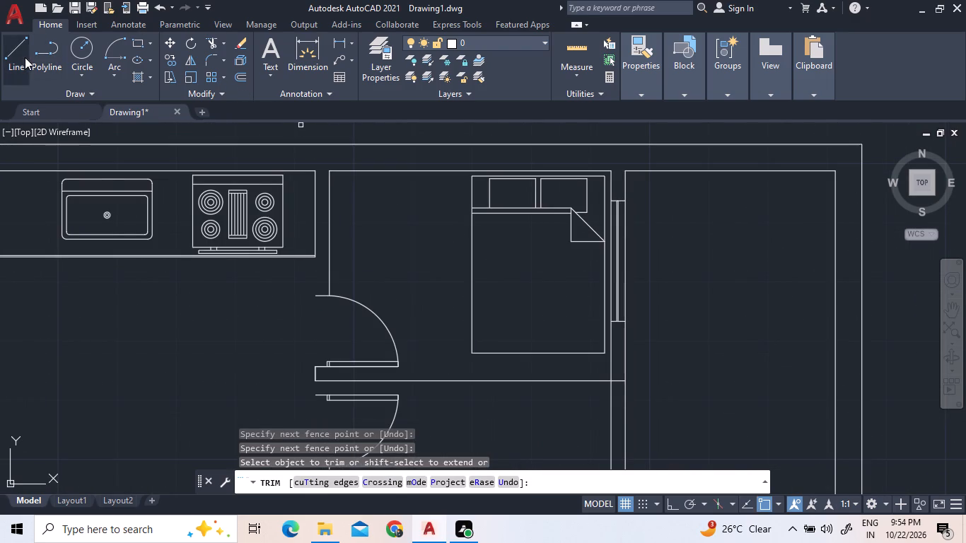
left_click(315, 298)
scroll(314, 253, "up", 4)
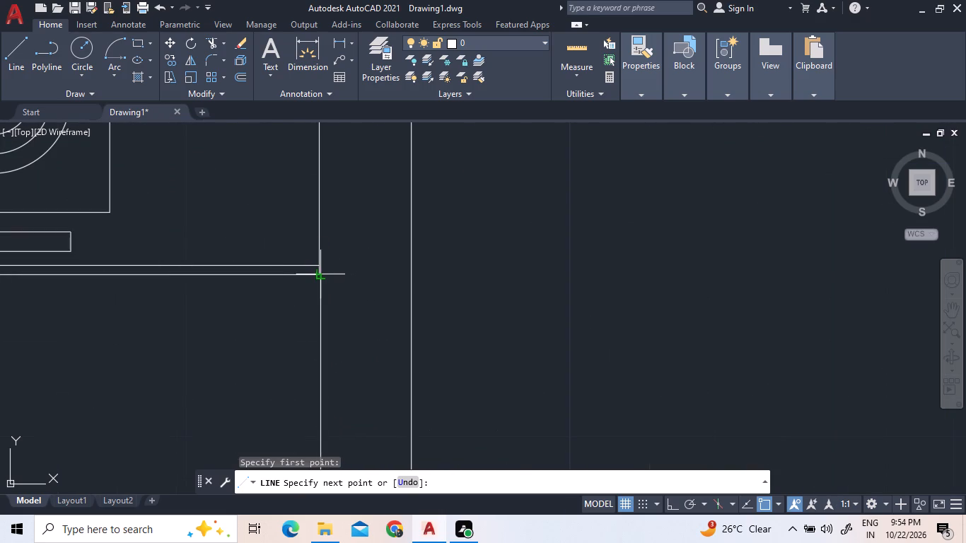
left_click(323, 275)
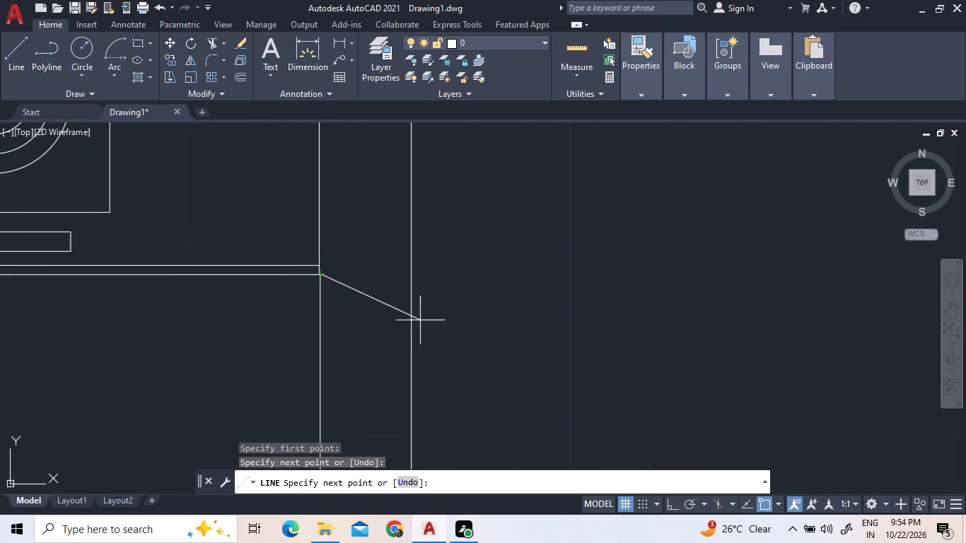
scroll(361, 200, "down", 2)
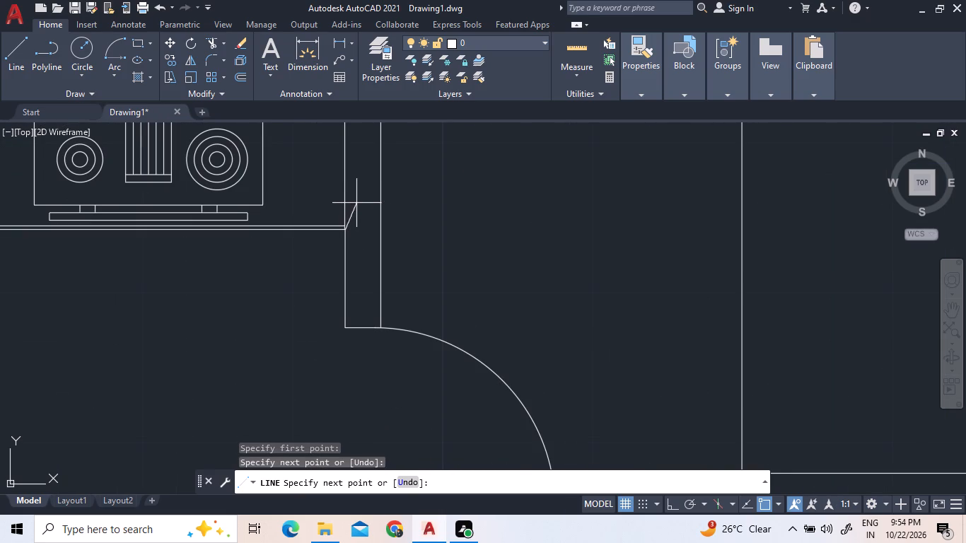
key("Escape")
With ortho on, draw the second bedroom's west outer wall line from the dividing wall south to the outer southwest corner.
key("F8")
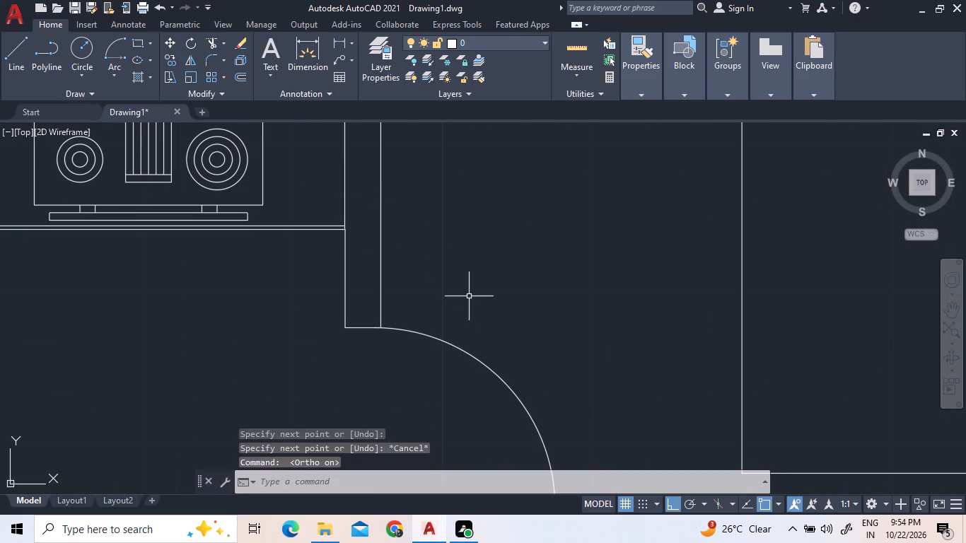
scroll(469, 298, "down", 4)
scroll(469, 371, "up", 3)
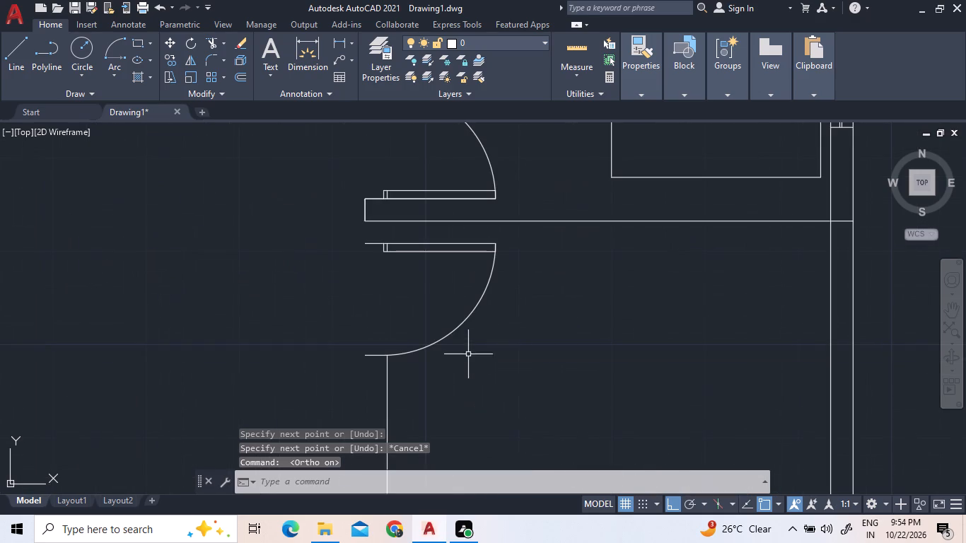
left_click(21, 64)
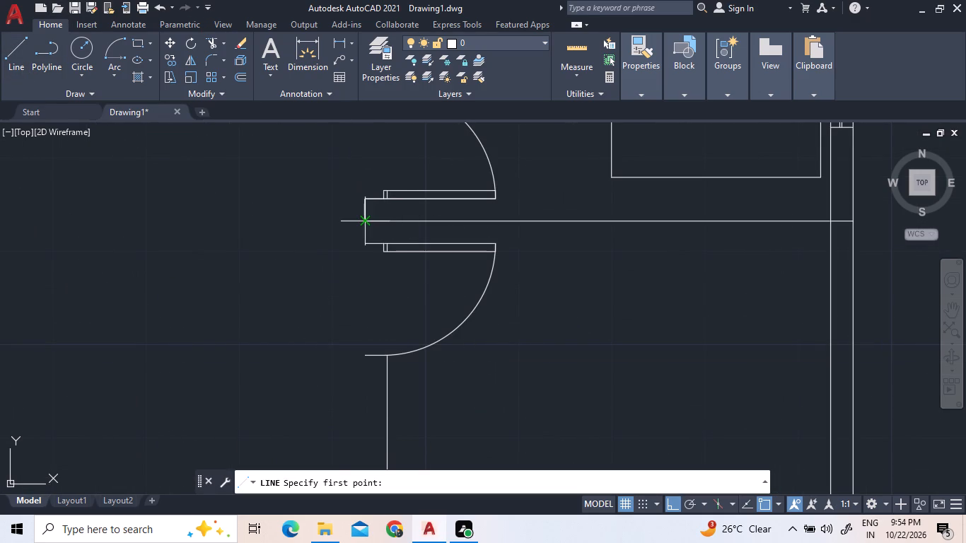
left_click_drag(368, 222, 370, 242)
scroll(344, 302, "down", 1)
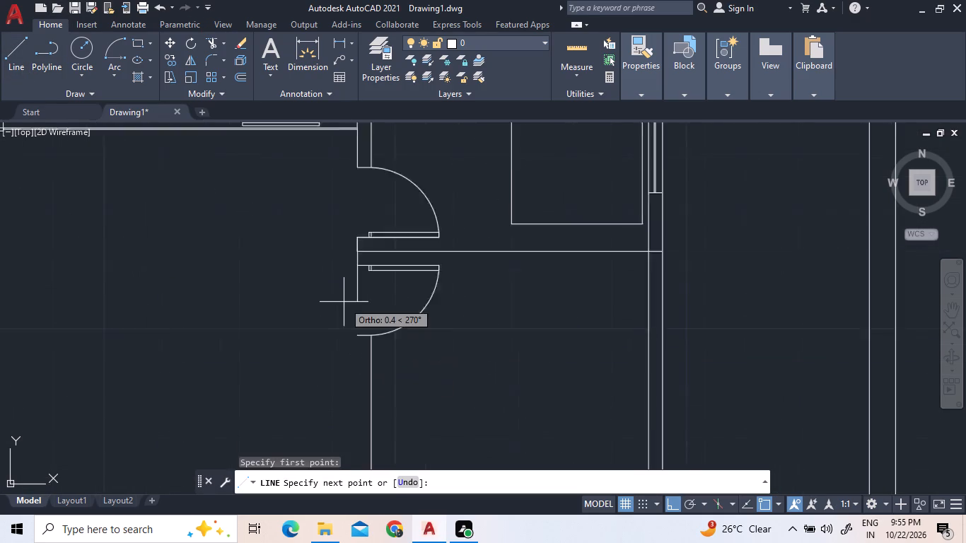
scroll(344, 302, "down", 4)
scroll(342, 367, "up", 4)
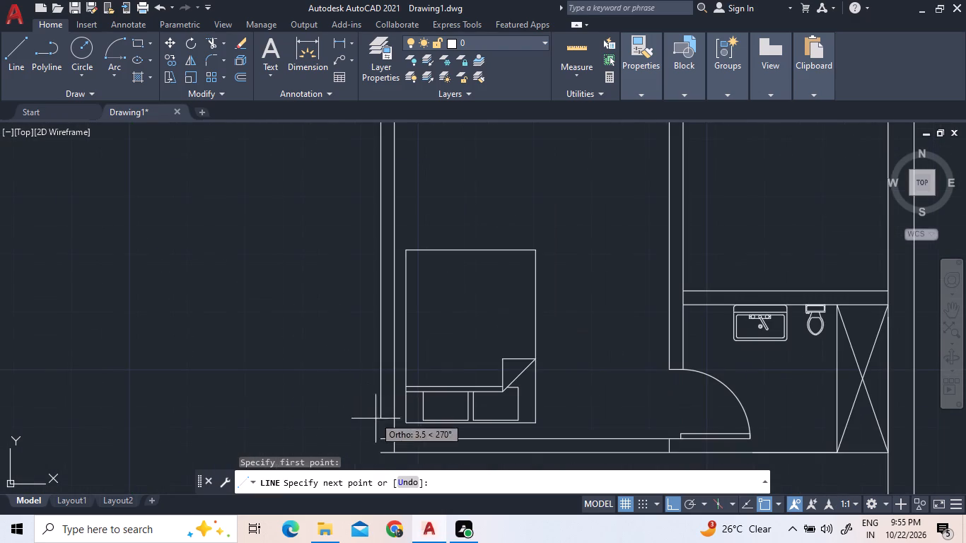
scroll(393, 454, "up", 4)
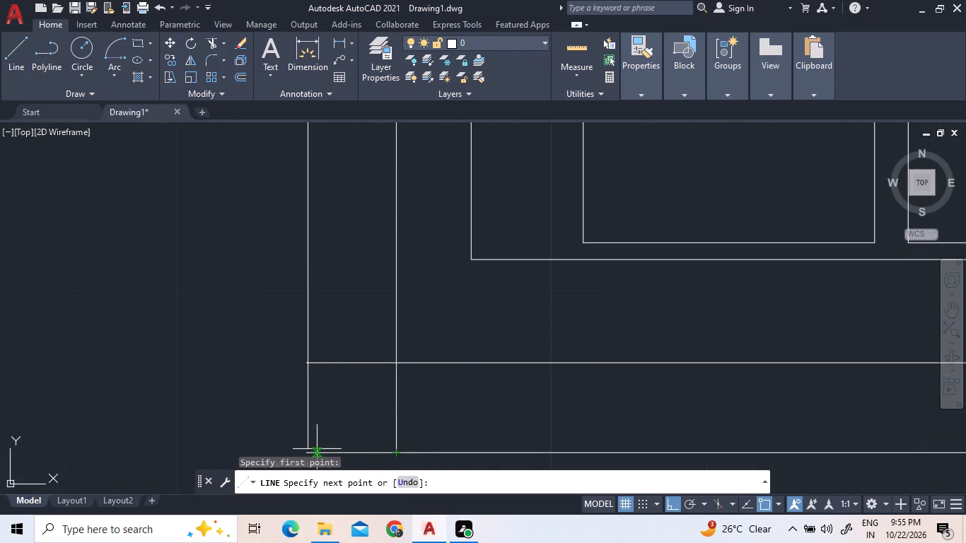
left_click(308, 455)
scroll(361, 341, "down", 3)
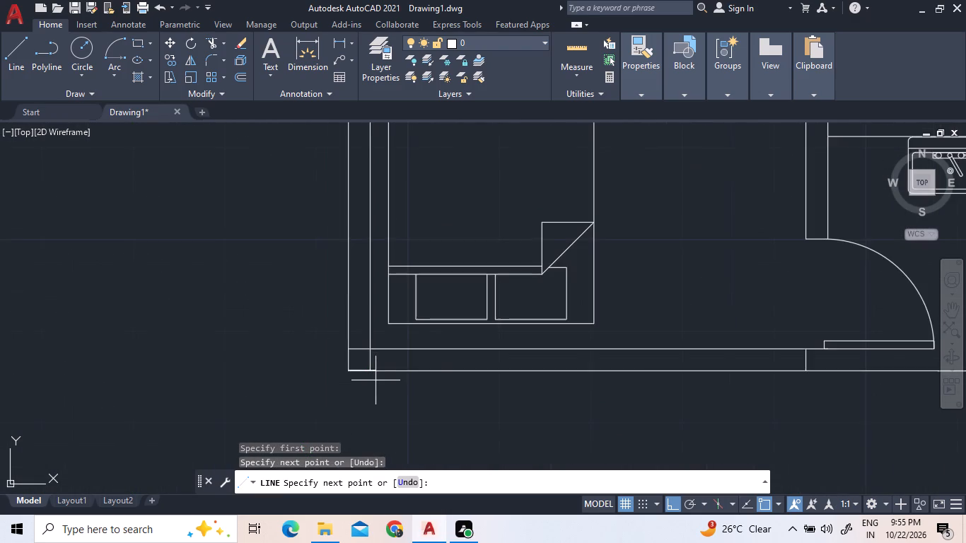
scroll(376, 383, "down", 2)
scroll(373, 380, "up", 2)
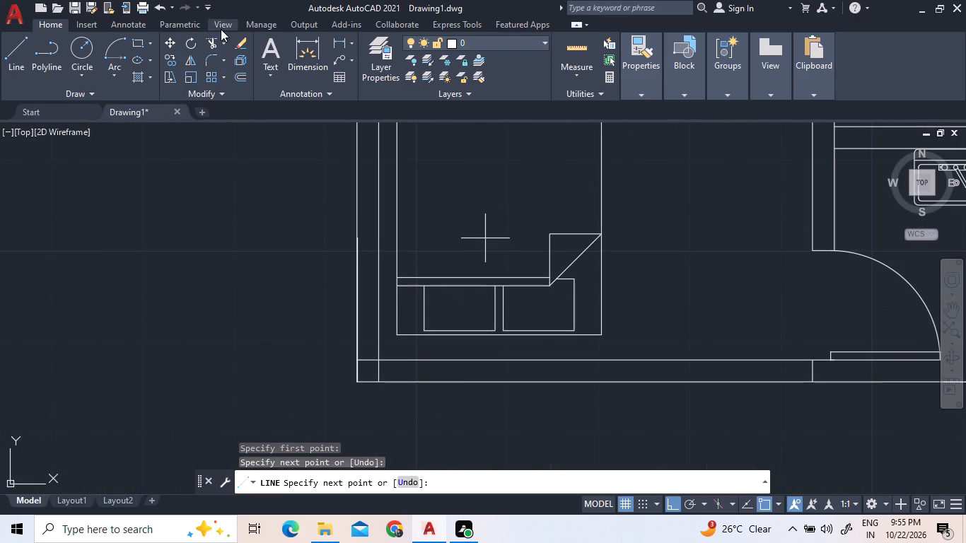
Trim the inner wall lines crossing at the second bedroom's southwest corner.
left_click(218, 42)
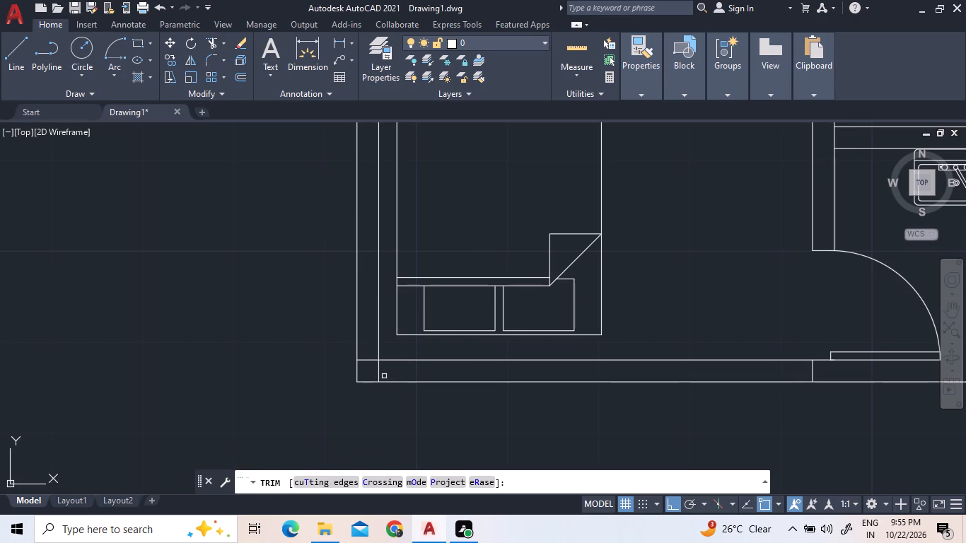
left_click(379, 373)
left_click(368, 361)
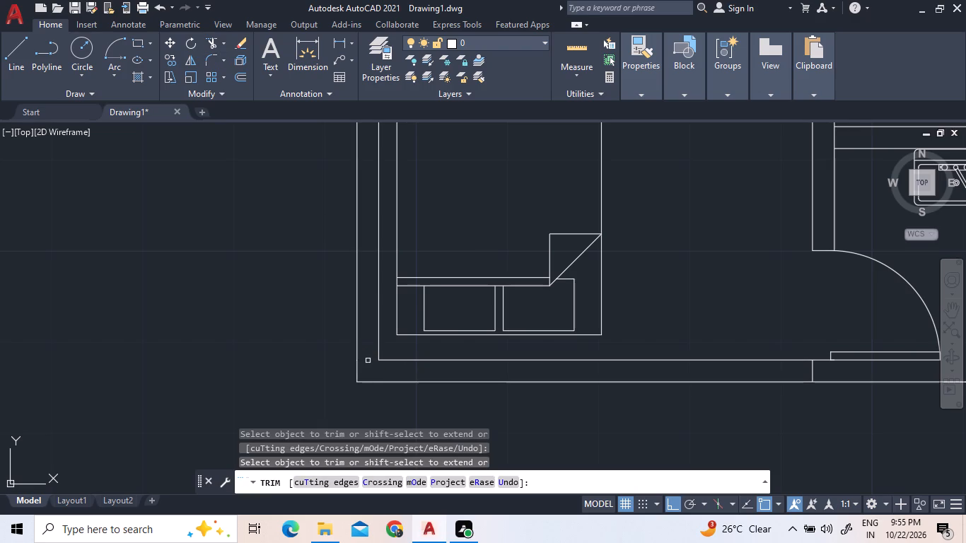
scroll(373, 365, "down", 2)
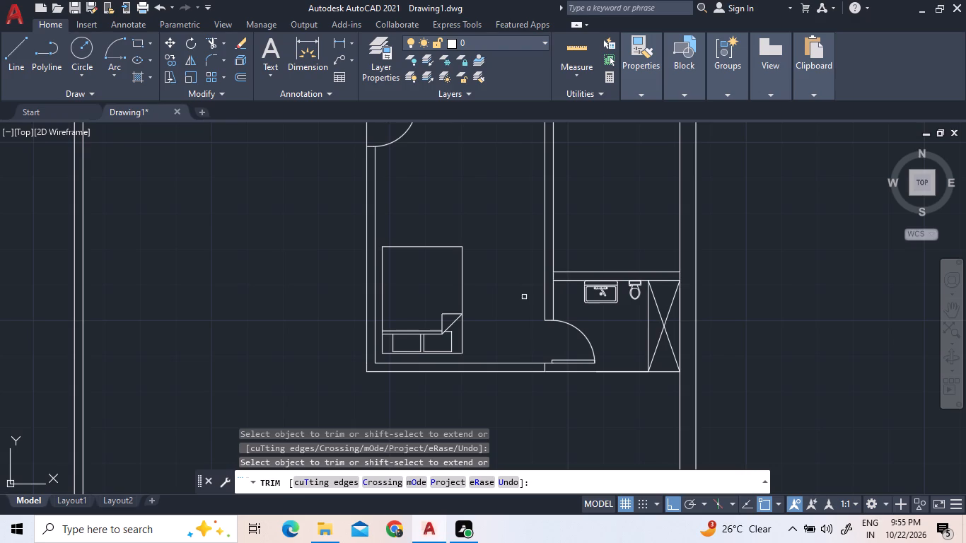
scroll(512, 316, "down", 1)
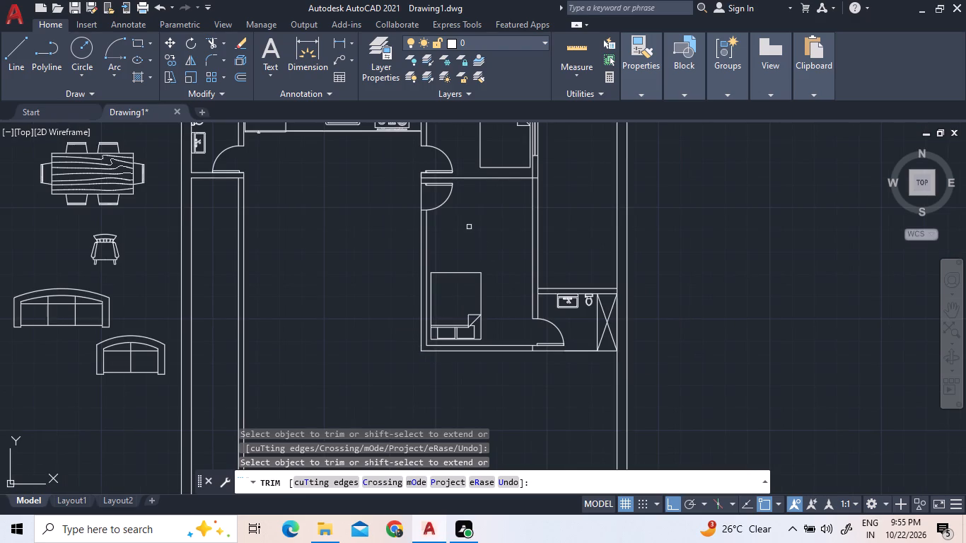
scroll(469, 227, "up", 1)
right_click(501, 272)
left_click(511, 279)
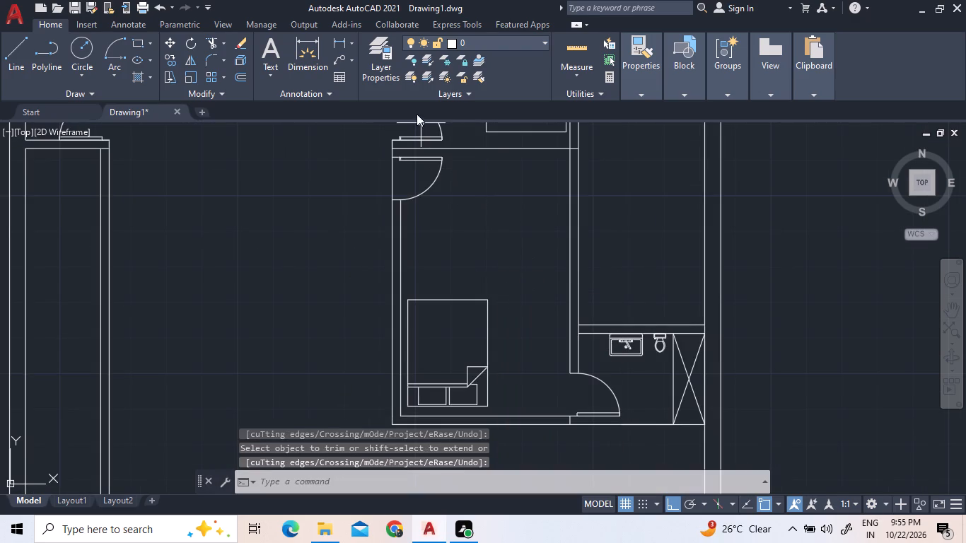
Trim the redrawn west wall line across the second bedroom's door opening.
left_click(209, 46)
left_click(392, 180)
scroll(504, 277, "down", 1)
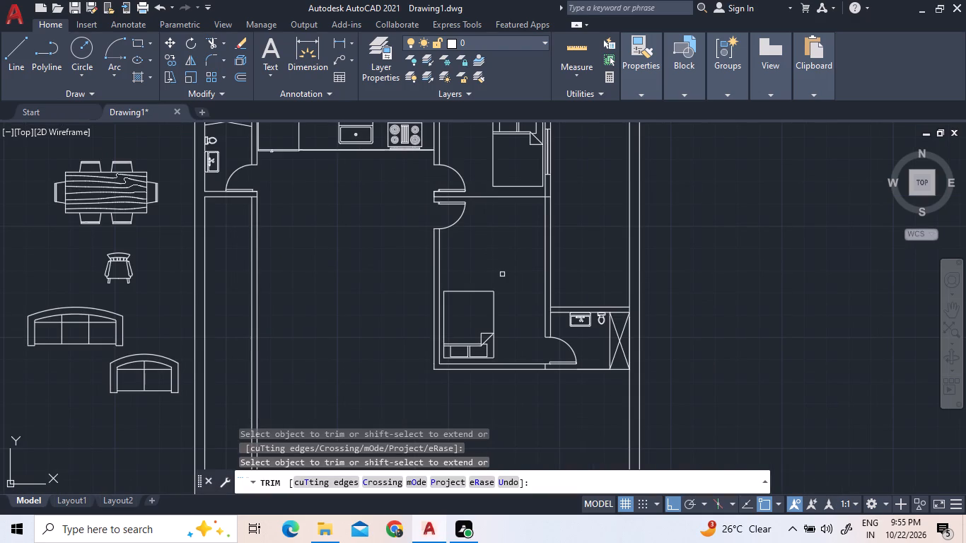
scroll(502, 274, "down", 1)
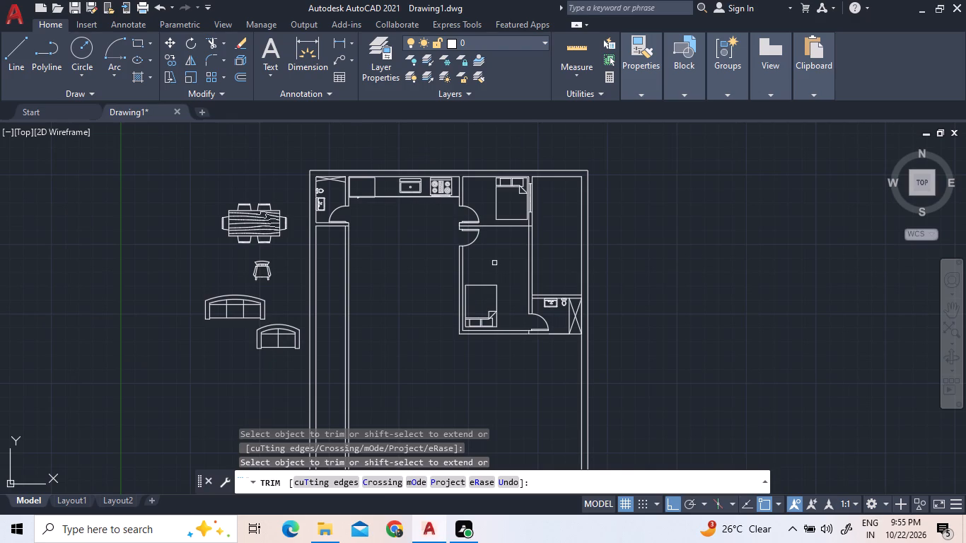
right_click(516, 276)
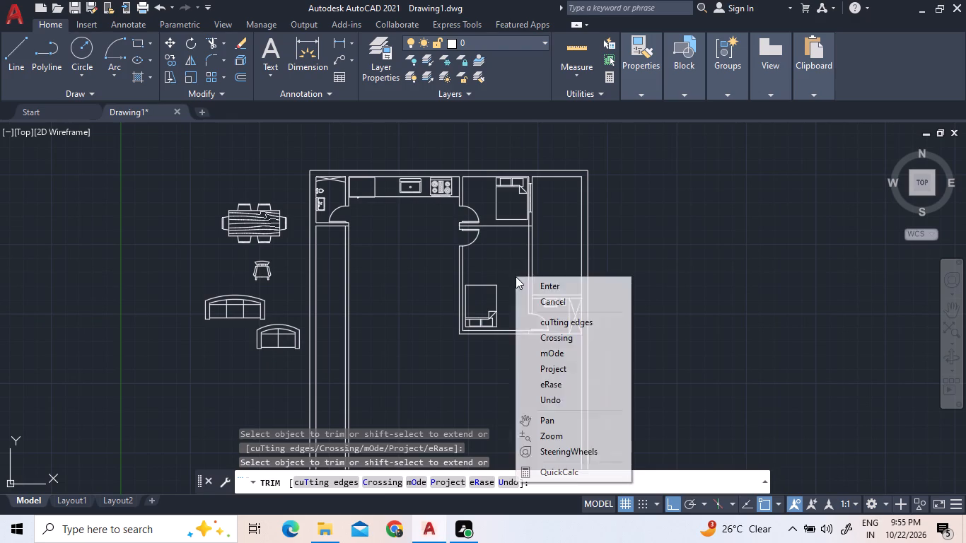
left_click(535, 288)
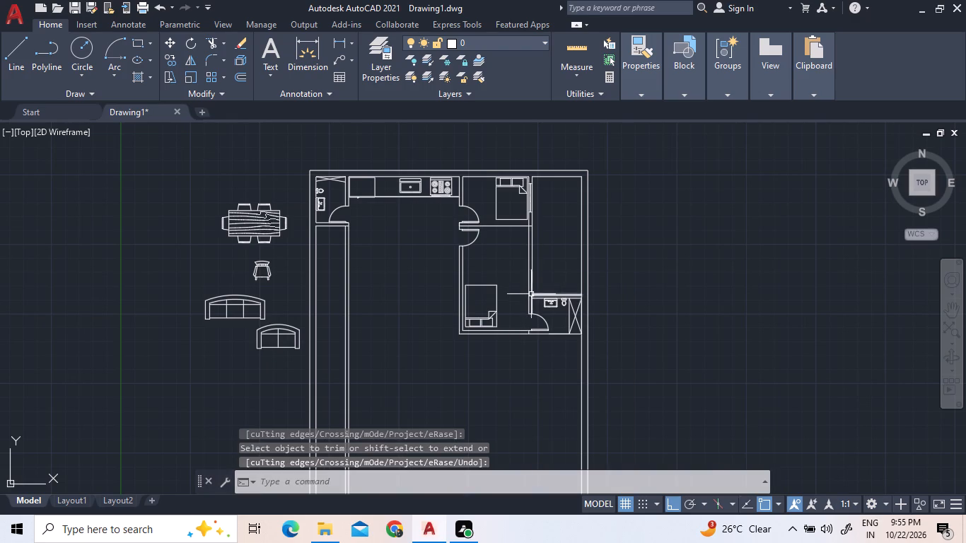
Offset the outer south line of the second bedroom's south wall 3.50 to the south.
middle_click_drag(574, 342, 548, 304)
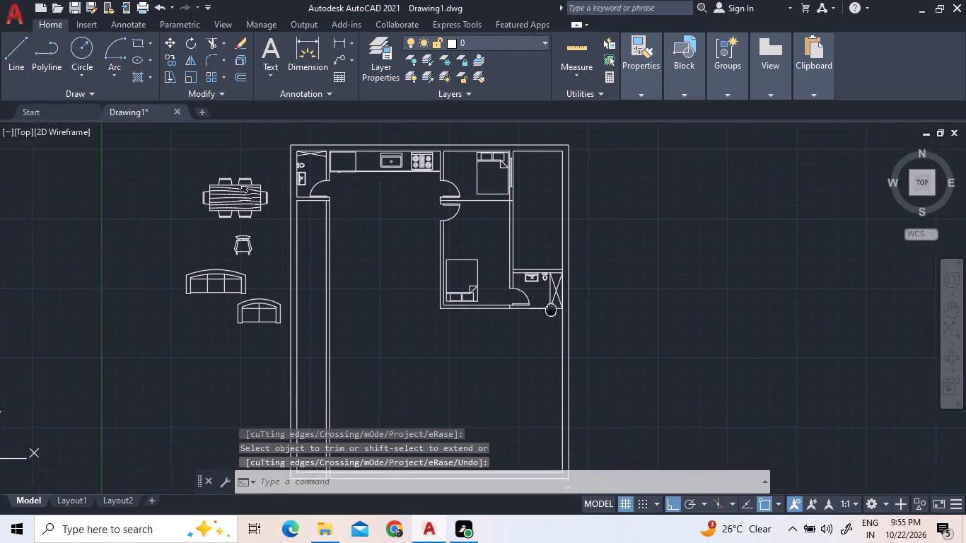
middle_click_drag(548, 304, 530, 258)
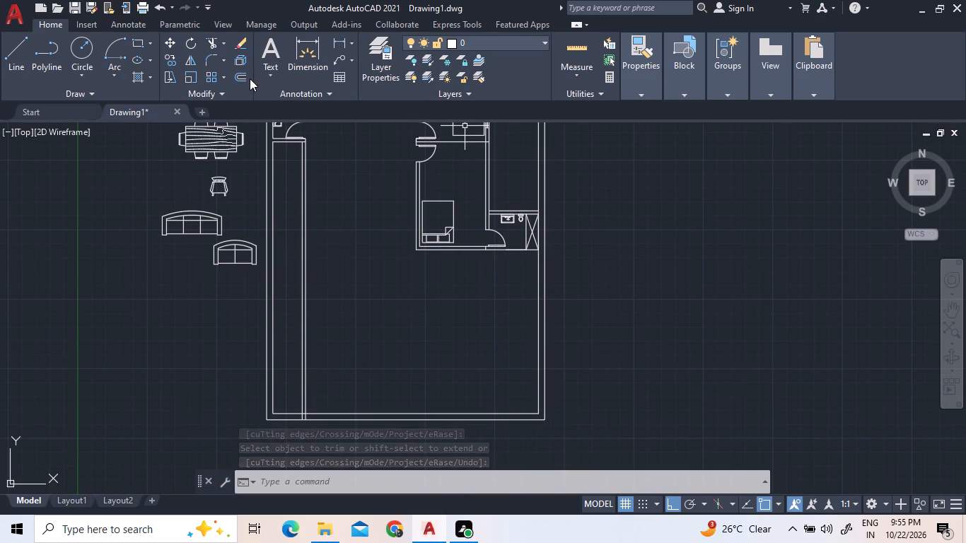
left_click(249, 76)
left_click(243, 75)
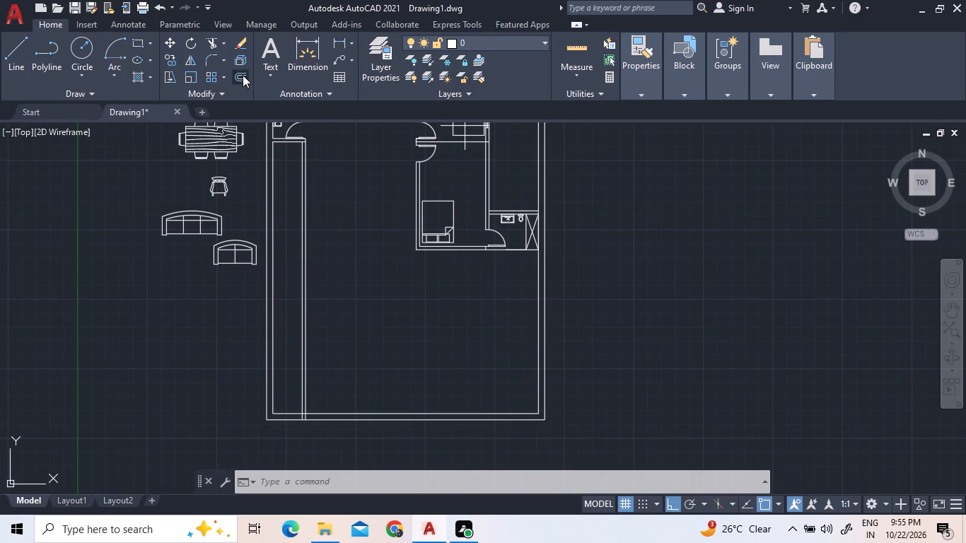
type("3.50")
key("Return")
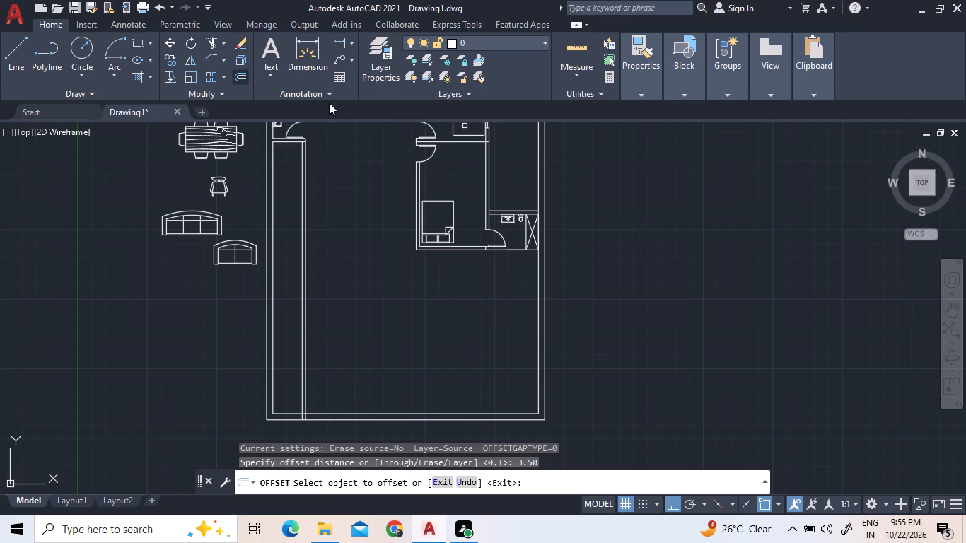
scroll(449, 247, "up", 2)
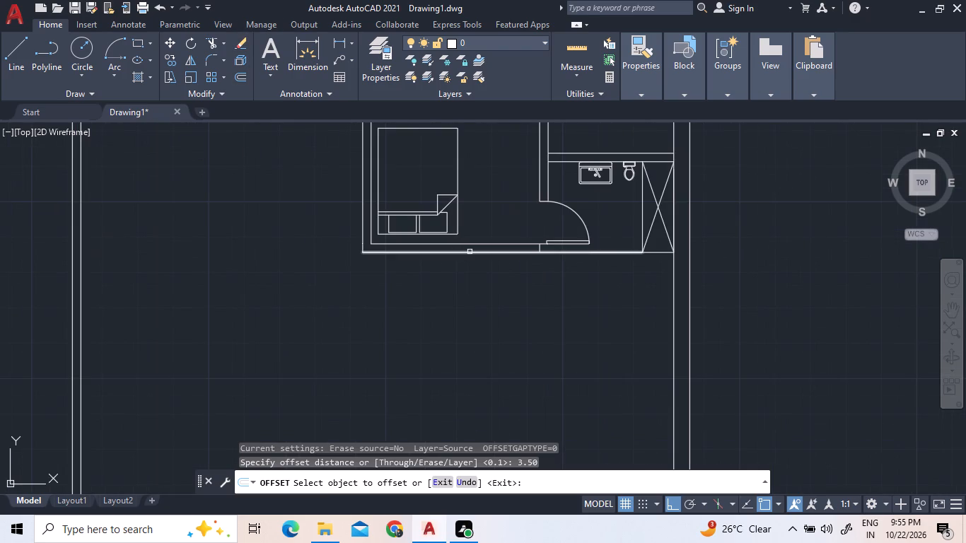
left_click(585, 252)
left_click(574, 386)
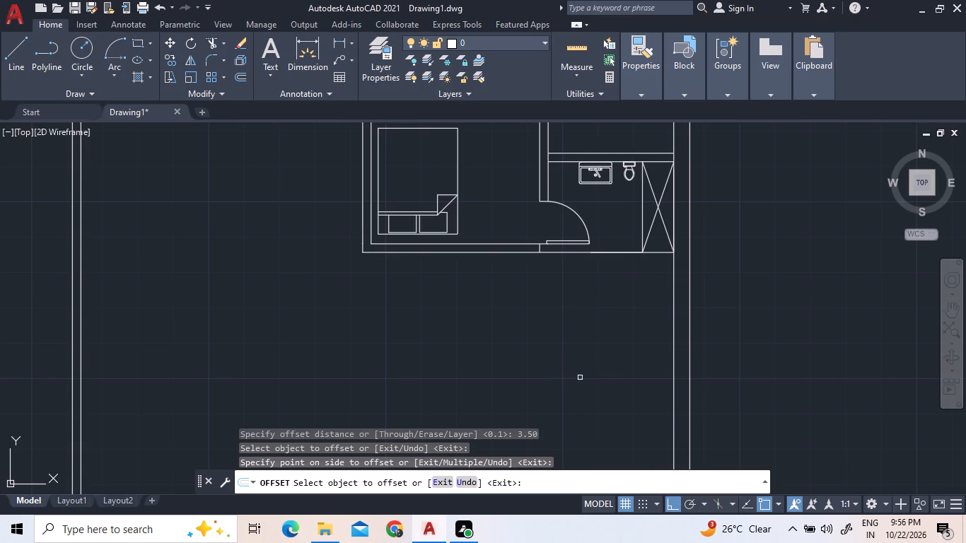
Offset the bathroom's outer south wall line 3.50 to the south, continuing the offset bedroom wall line to the east wall.
scroll(582, 349, "down", 3)
scroll(593, 324, "up", 3)
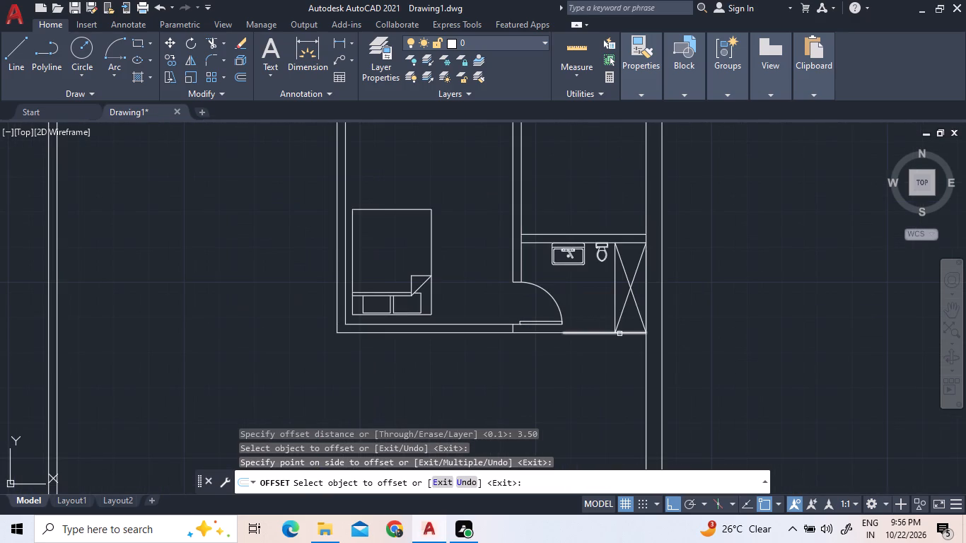
left_click(619, 335)
scroll(624, 398, "down", 3)
left_click(621, 407)
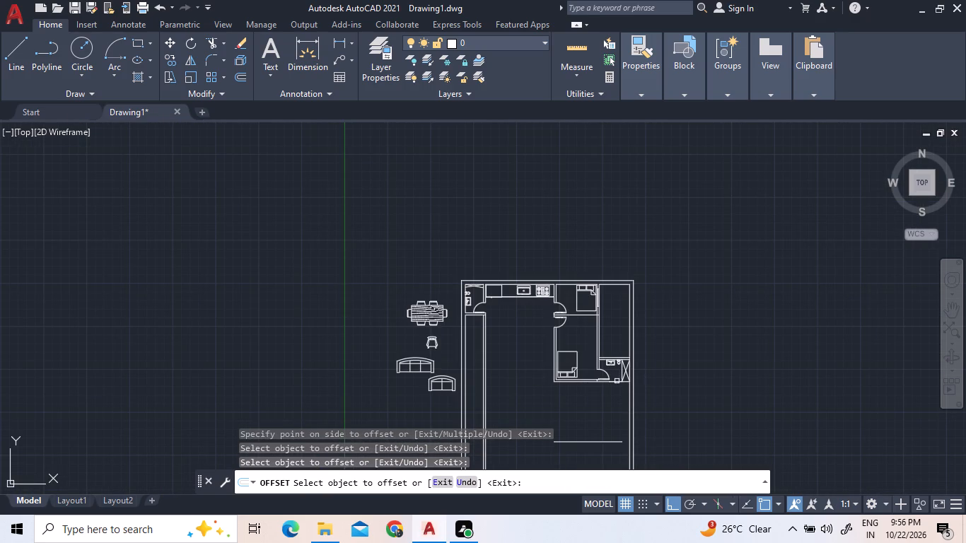
left_click(617, 381)
left_click(622, 428)
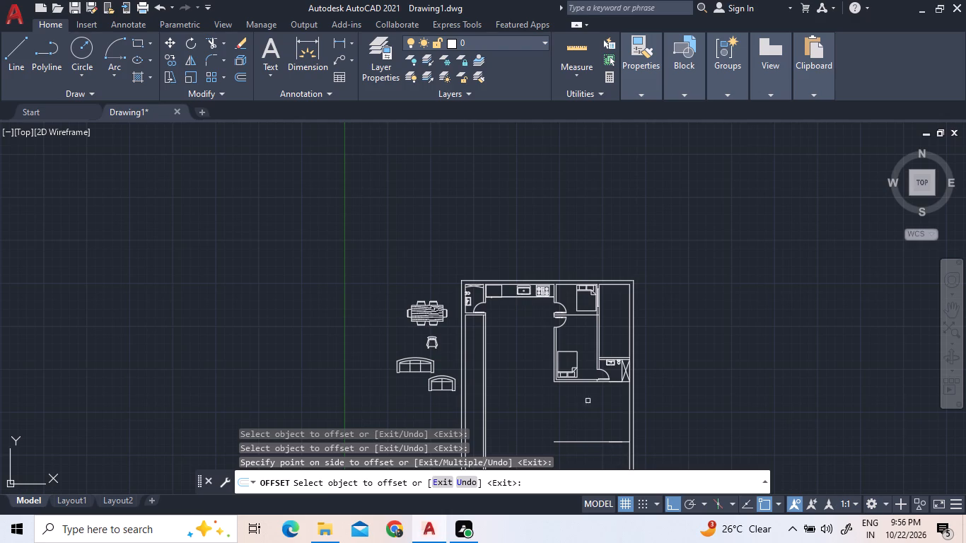
scroll(600, 400, "down", 2)
scroll(617, 445, "up", 3)
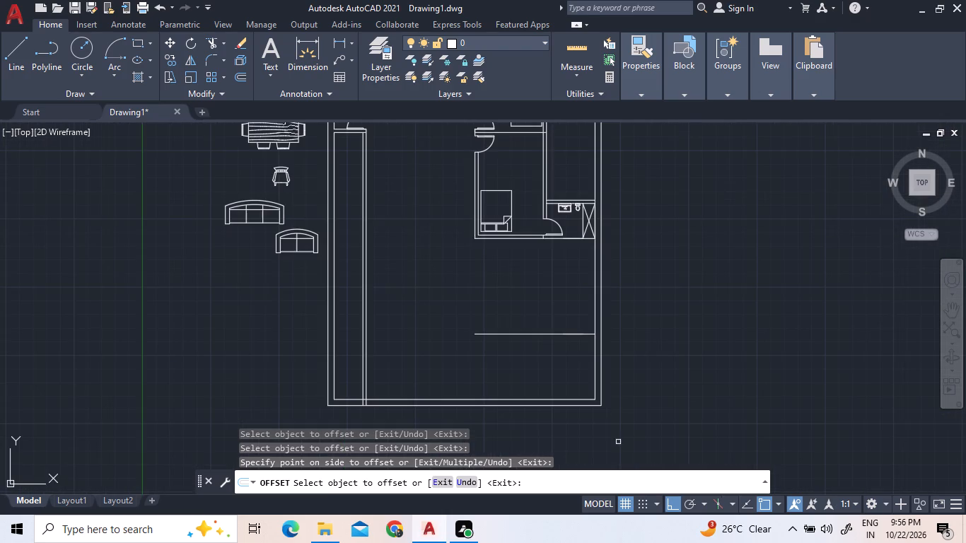
right_click(561, 320)
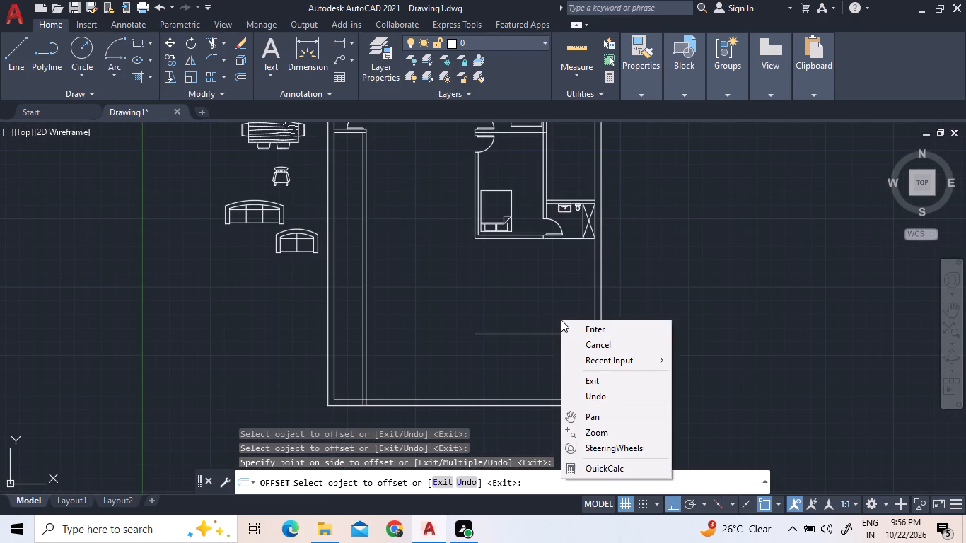
left_click(571, 328)
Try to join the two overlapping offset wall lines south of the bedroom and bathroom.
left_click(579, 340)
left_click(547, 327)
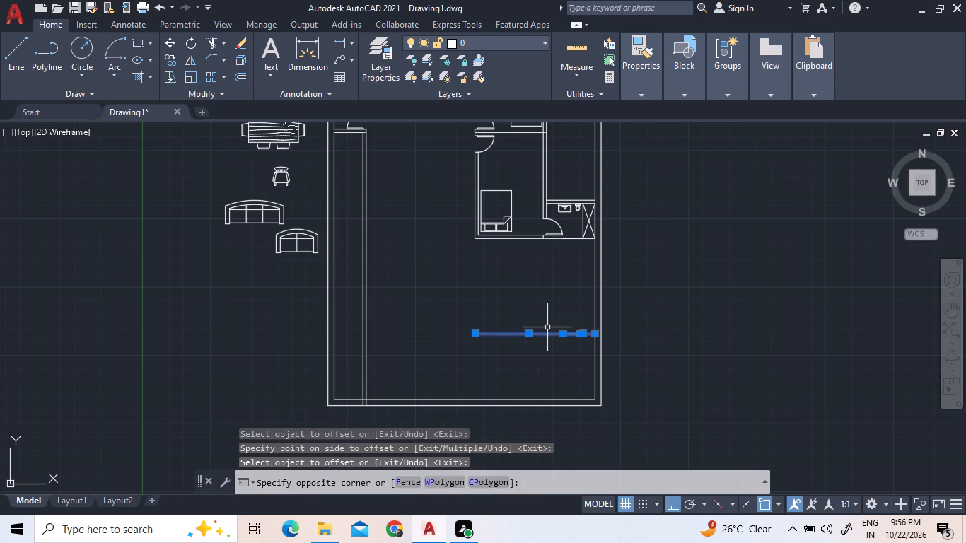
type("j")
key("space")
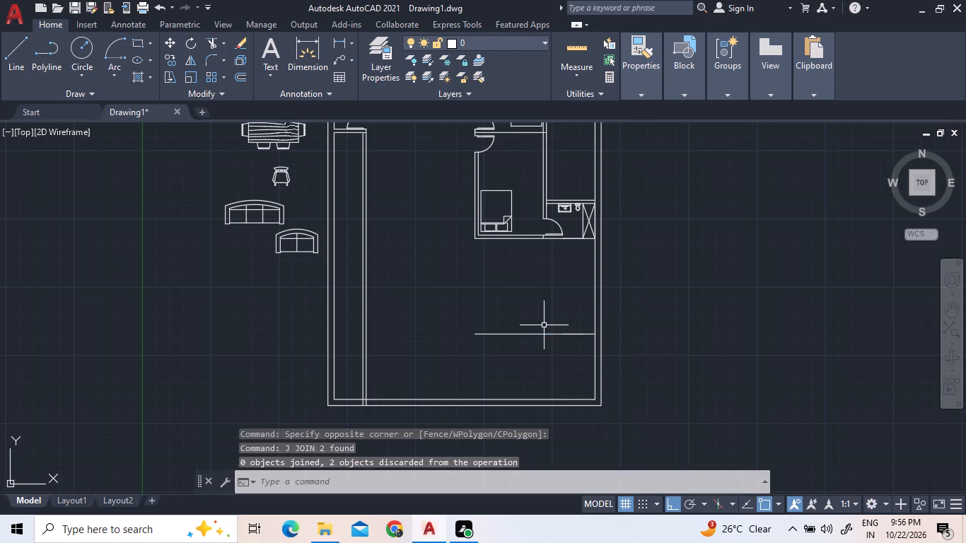
Offset both segments of the new southern wall line 0.15 to the north to give the wall its thickness.
left_click(243, 76)
key("0")
type(".1")
key("5")
key("Return")
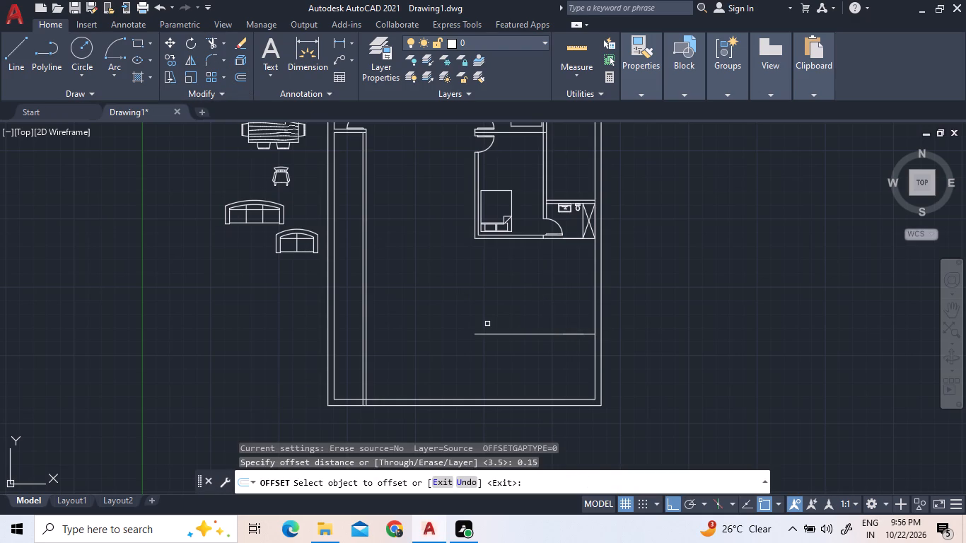
left_click(493, 333)
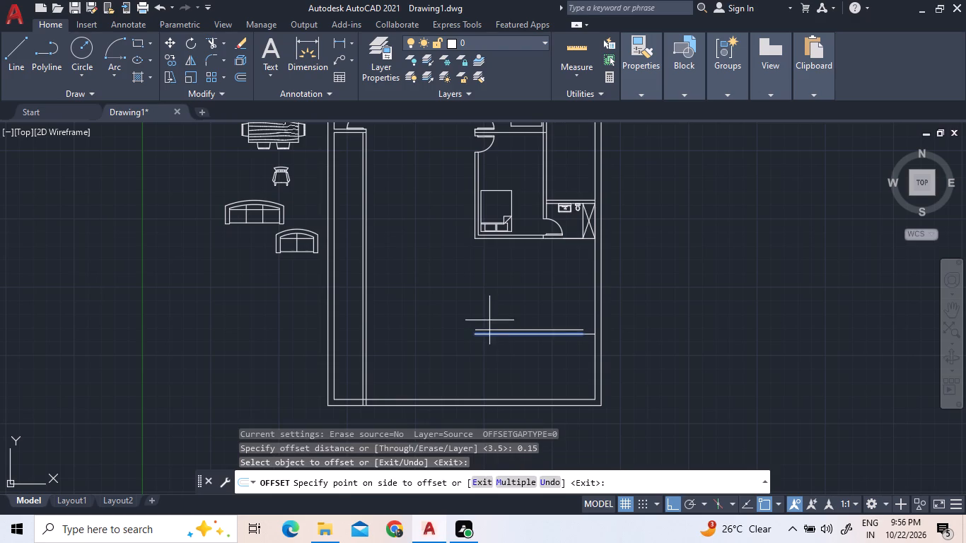
left_click(489, 320)
scroll(571, 337, "up", 2)
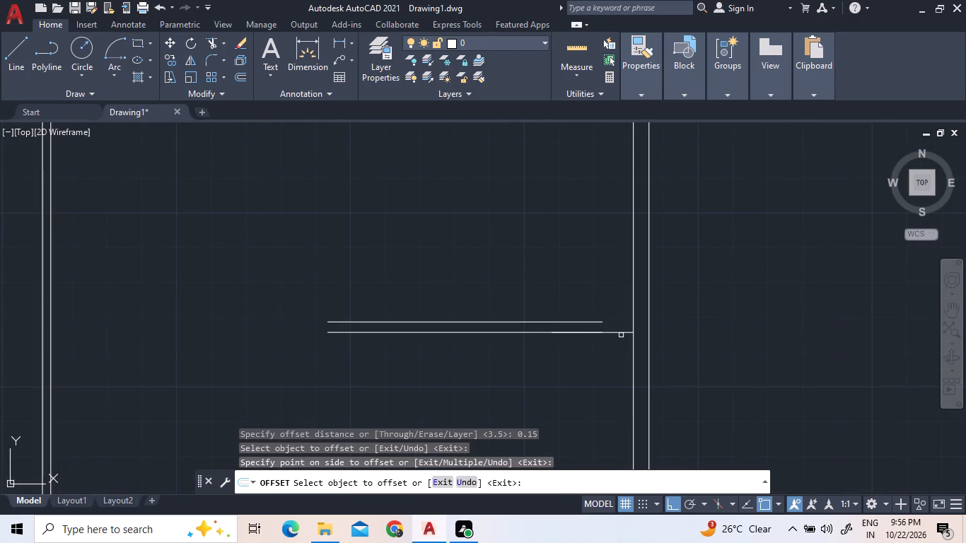
left_click(617, 332)
left_click(610, 322)
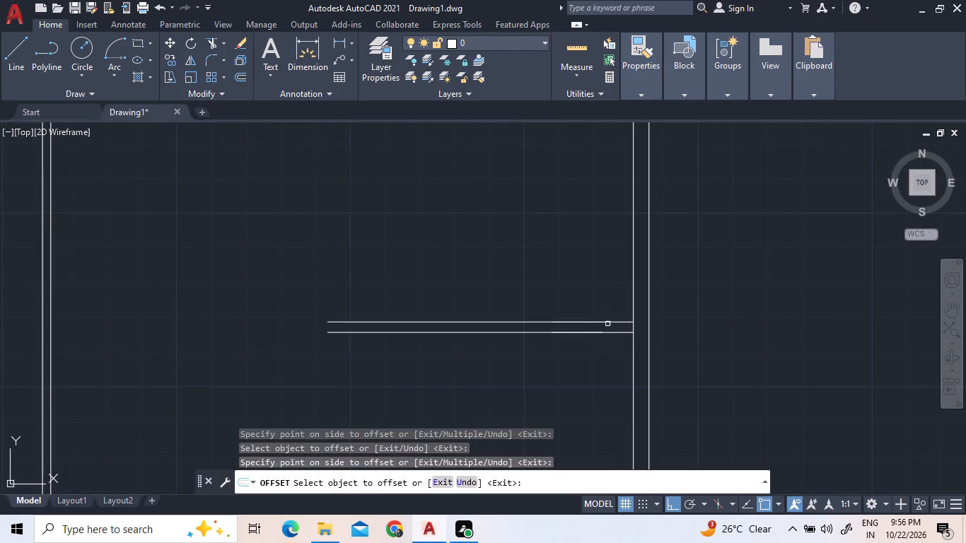
key("Escape")
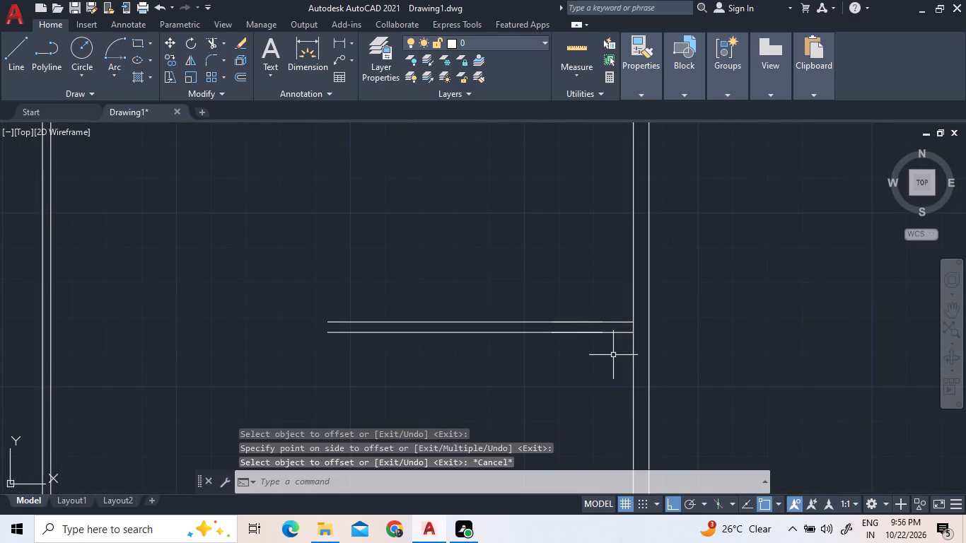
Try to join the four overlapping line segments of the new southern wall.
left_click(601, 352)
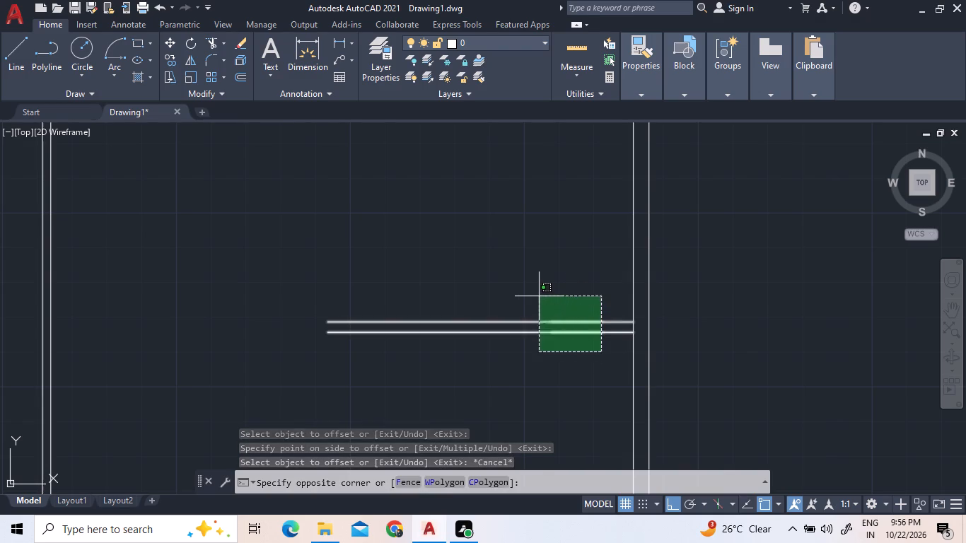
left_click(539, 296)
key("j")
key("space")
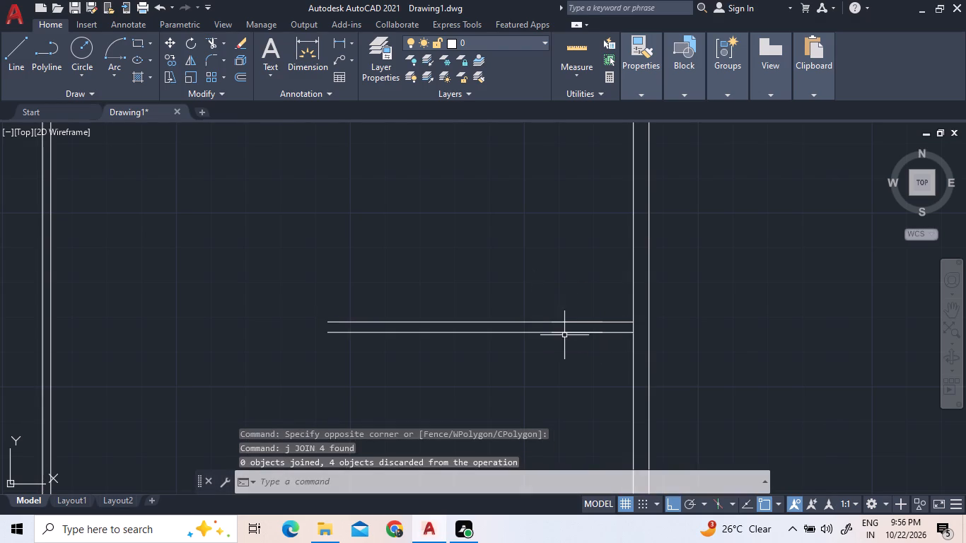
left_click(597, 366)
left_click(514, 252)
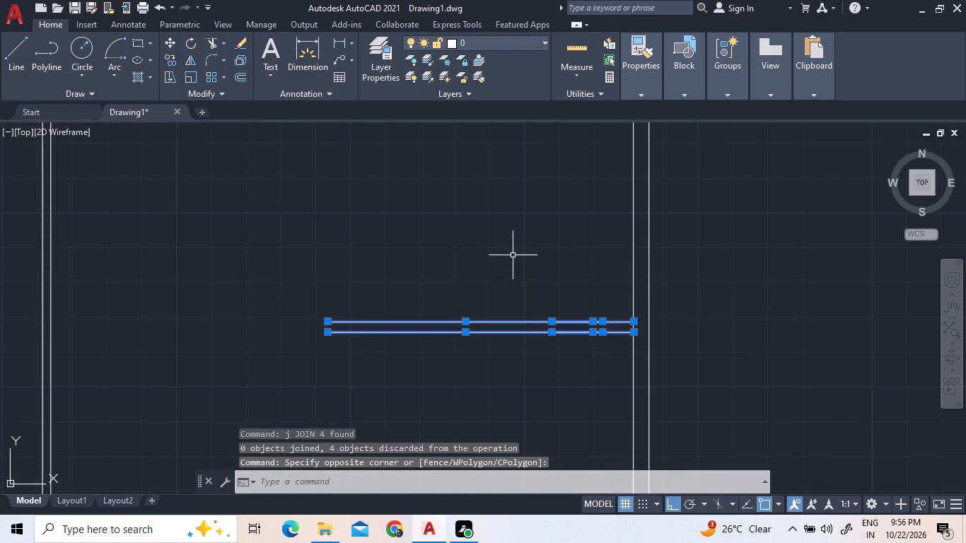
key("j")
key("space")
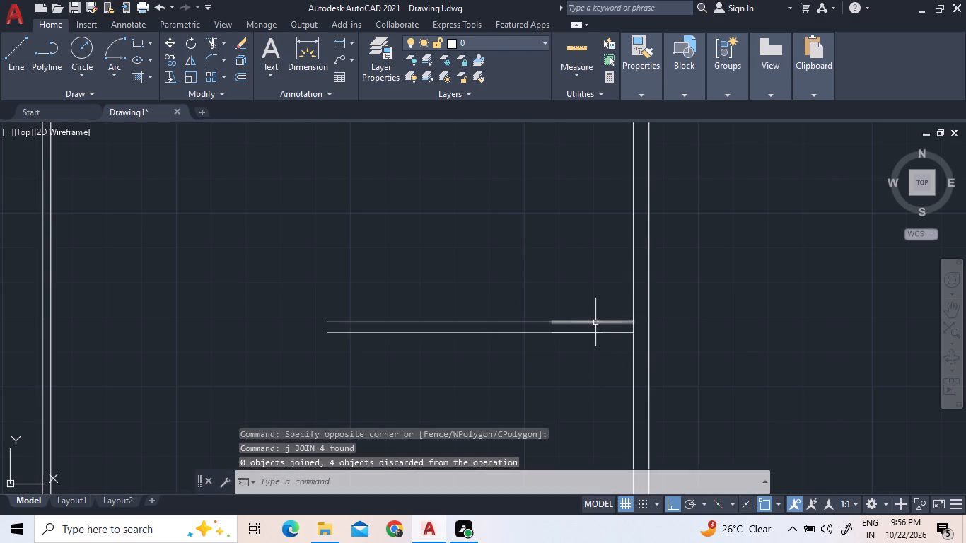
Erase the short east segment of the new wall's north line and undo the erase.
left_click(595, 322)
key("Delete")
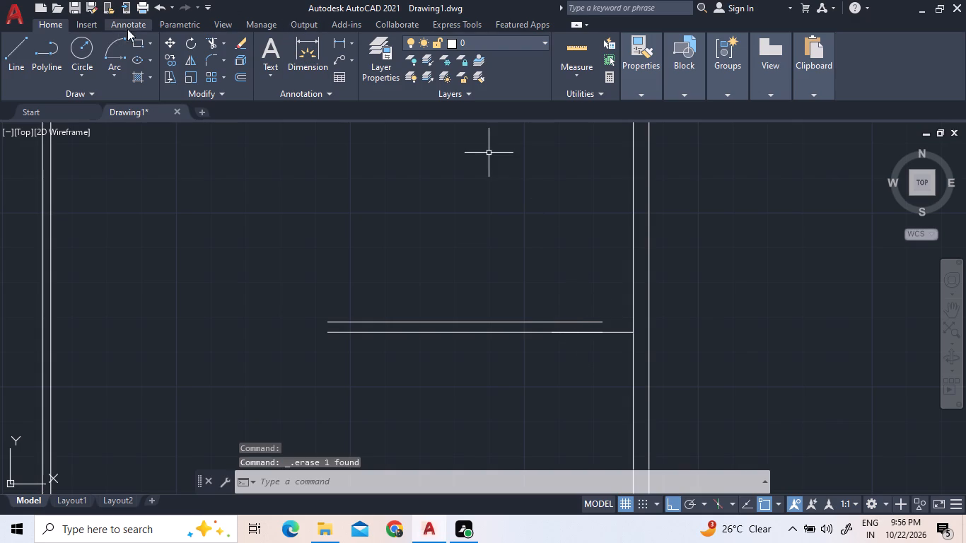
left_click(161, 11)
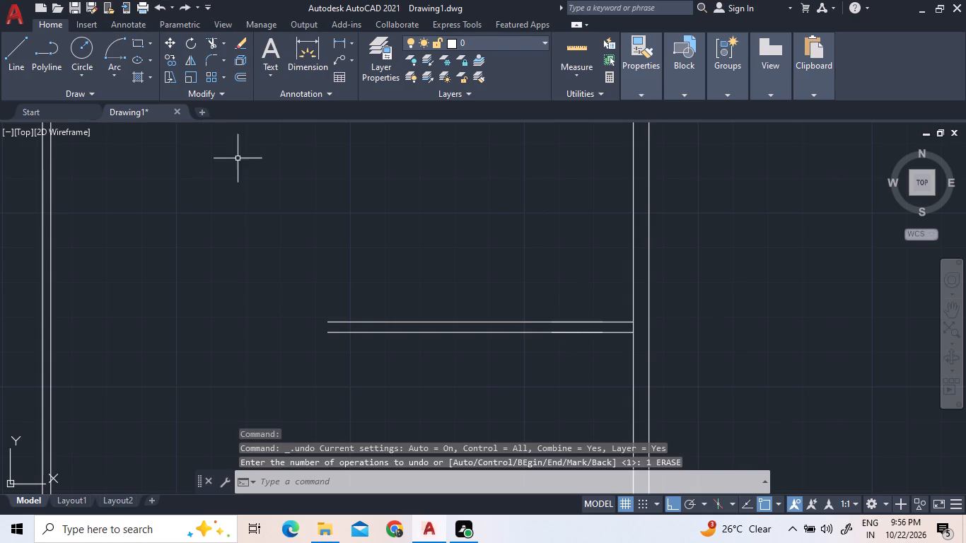
Offset the inner line of the east outer wall 3.20 to the west.
scroll(272, 242, "down", 1)
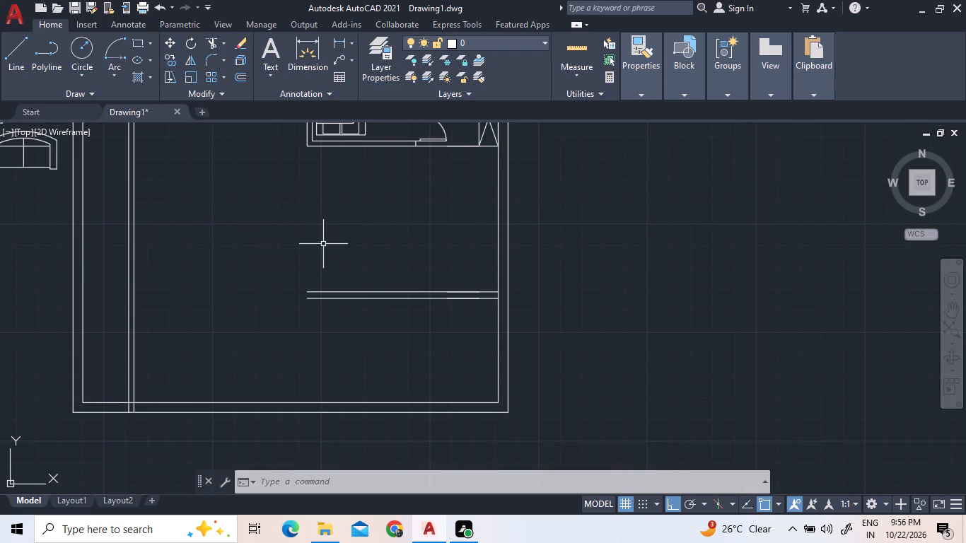
left_click(239, 78)
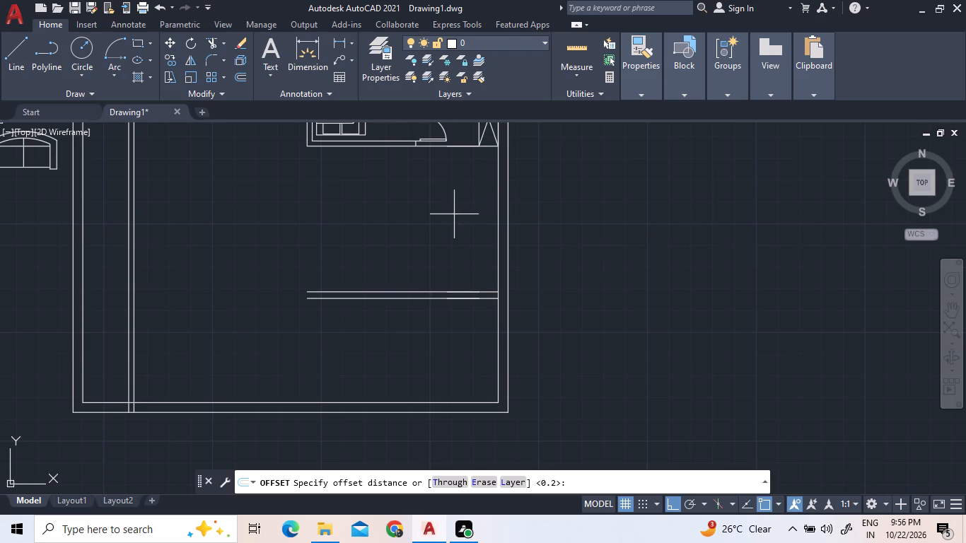
key("Escape")
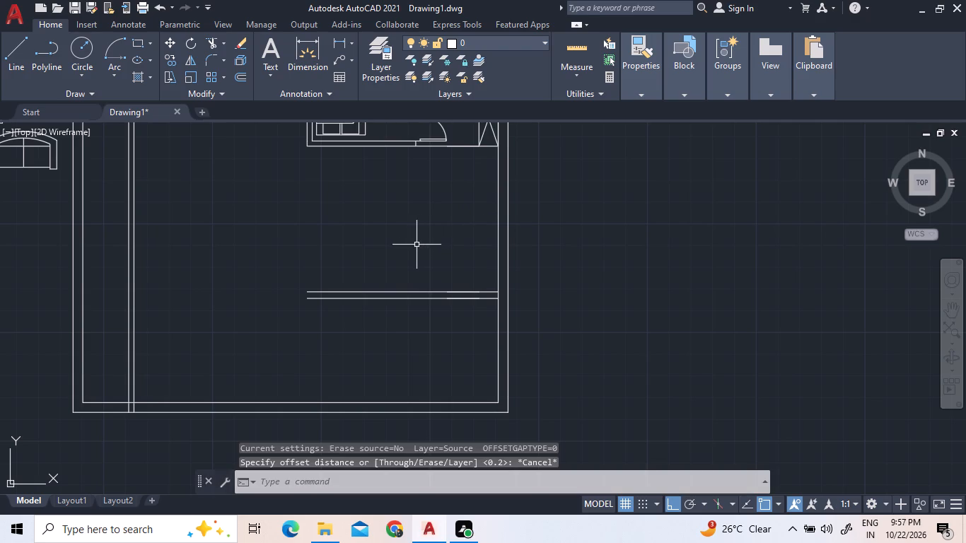
left_click(243, 76)
key("3")
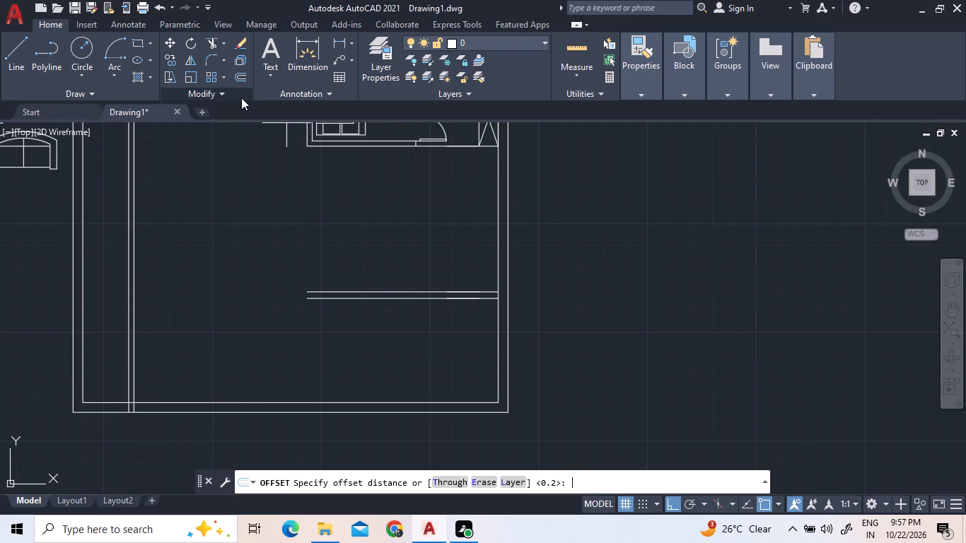
key("period")
key("2")
key("0")
key("Return")
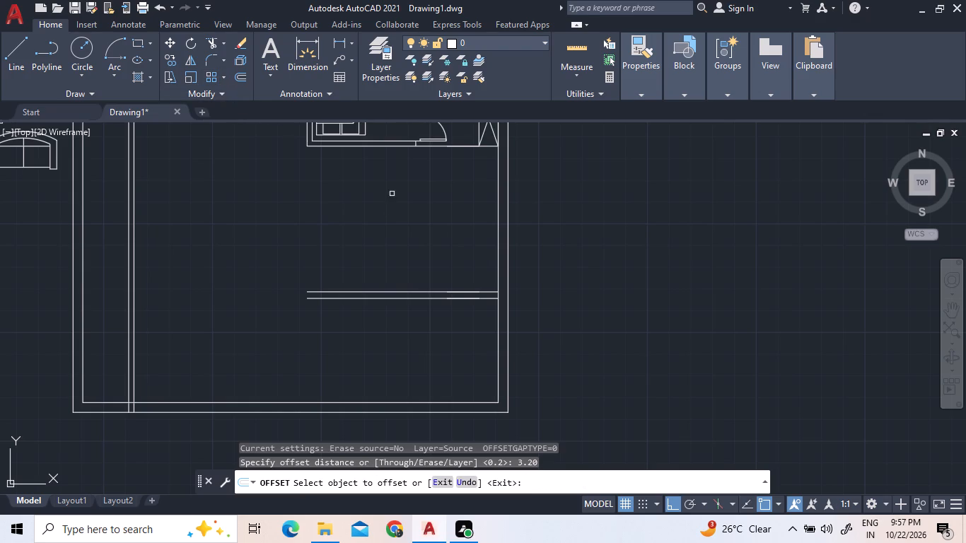
left_click(499, 212)
left_click(426, 232)
Trim the new vertical line across the first bedroom and in the second bedroom north of the bed.
scroll(428, 306, "down", 3)
scroll(417, 215, "up", 1)
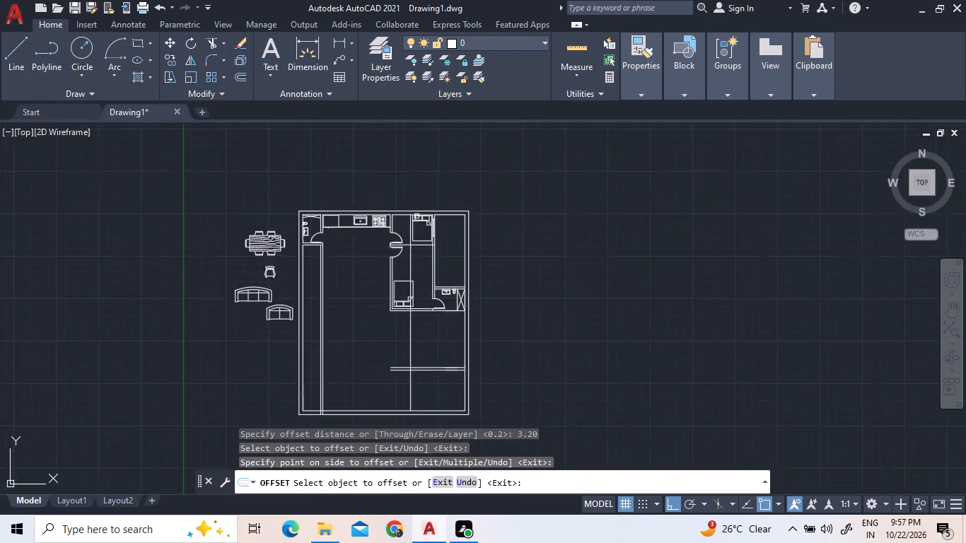
scroll(415, 219, "up", 1)
scroll(413, 288, "up", 2)
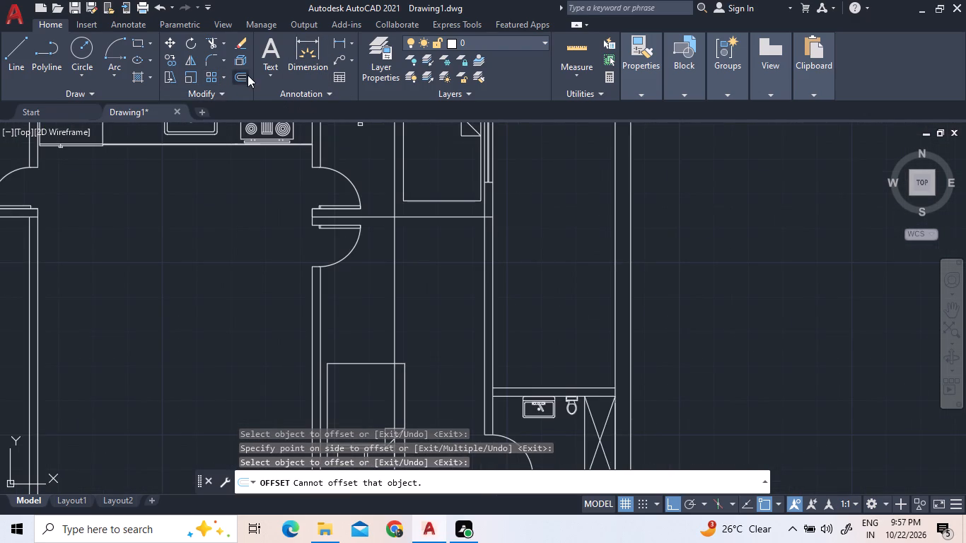
left_click(214, 40)
left_click(394, 232)
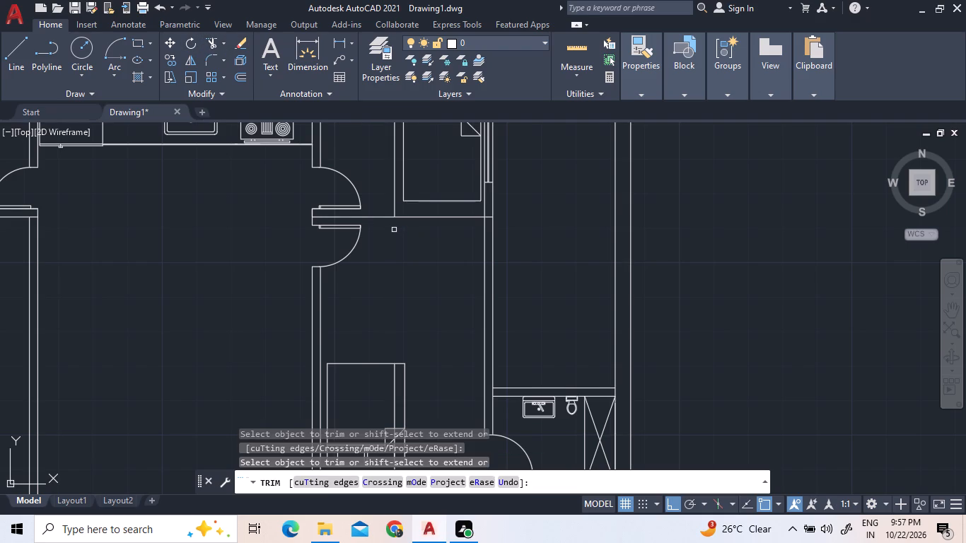
scroll(428, 281, "down", 1)
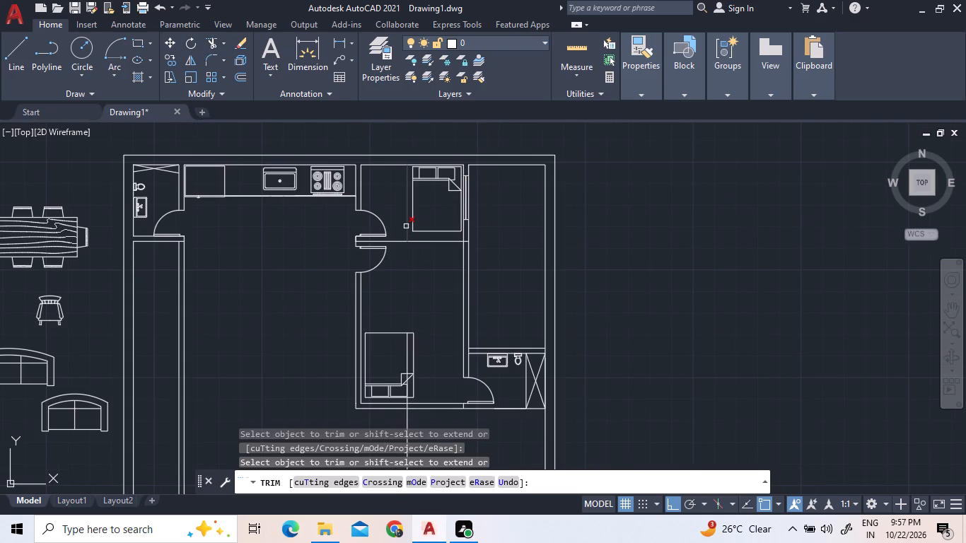
left_click(406, 226)
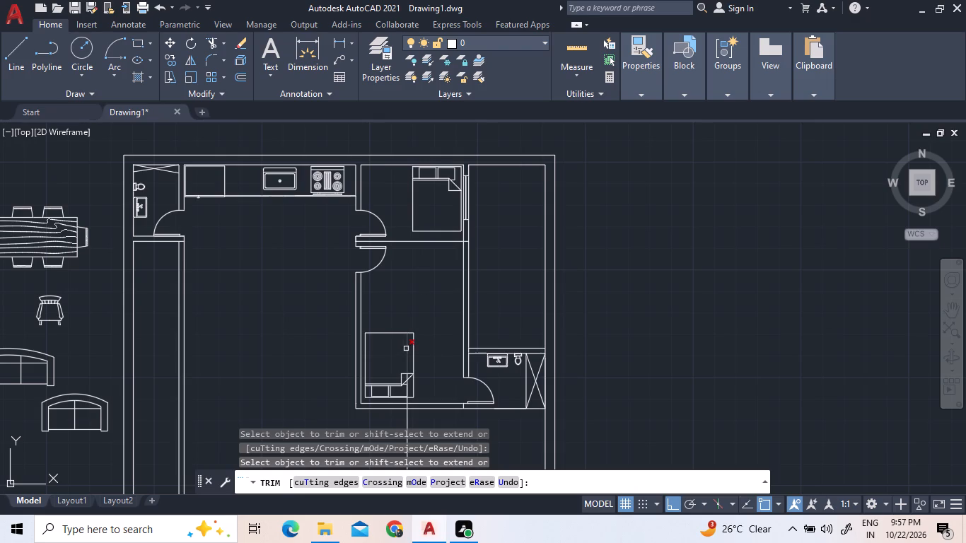
Trim the new vertical line where it crosses the folded blanket and pillow area of the second bedroom's bed.
left_click(406, 349)
scroll(402, 376, "up", 3)
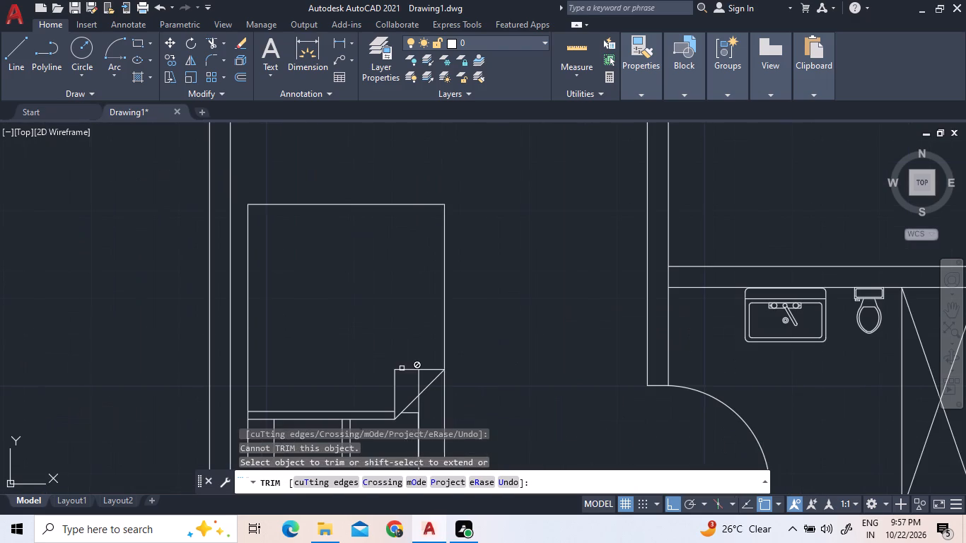
left_click(425, 378)
left_click(411, 375)
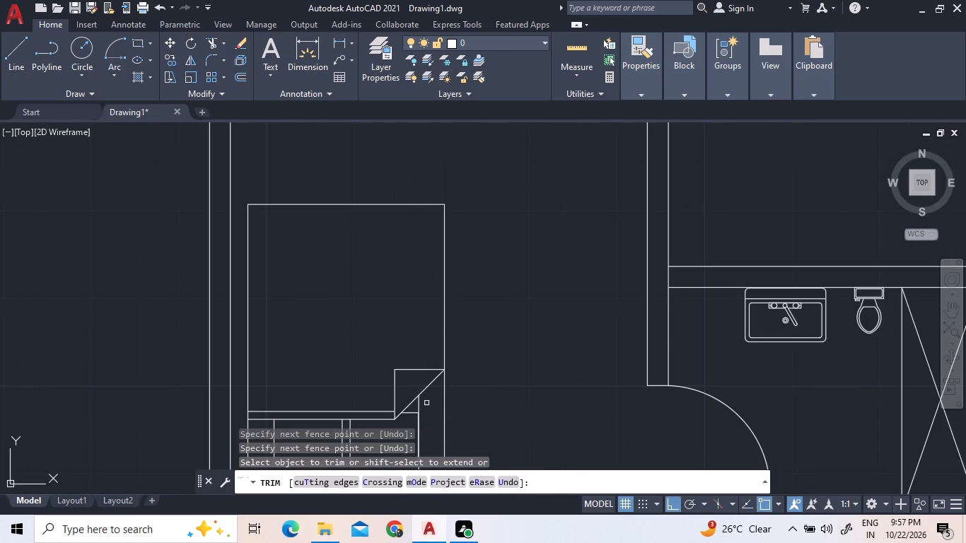
left_click(430, 411)
left_click(417, 408)
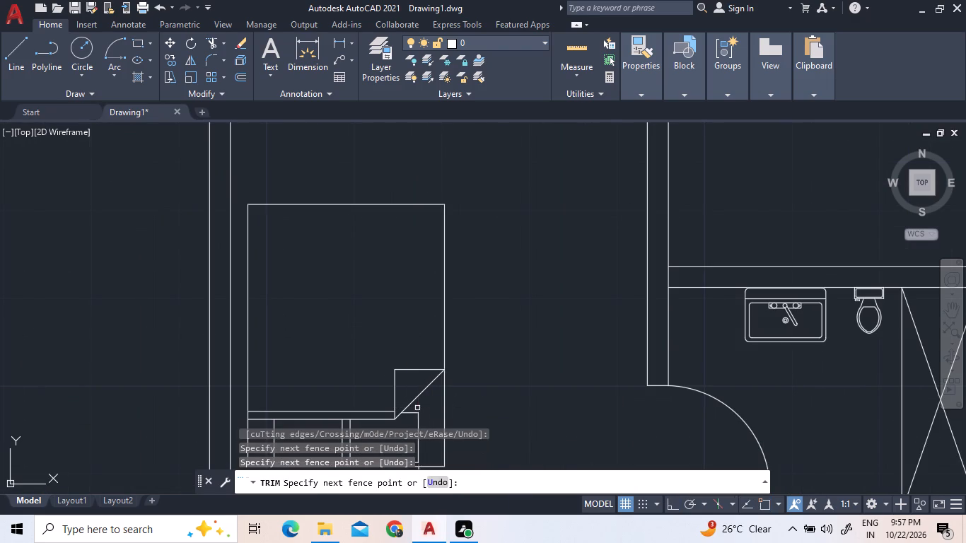
Trim the vertical line between the bed and the south face of the second bedroom's southern wall.
scroll(417, 373, "down", 3)
scroll(412, 421, "up", 3)
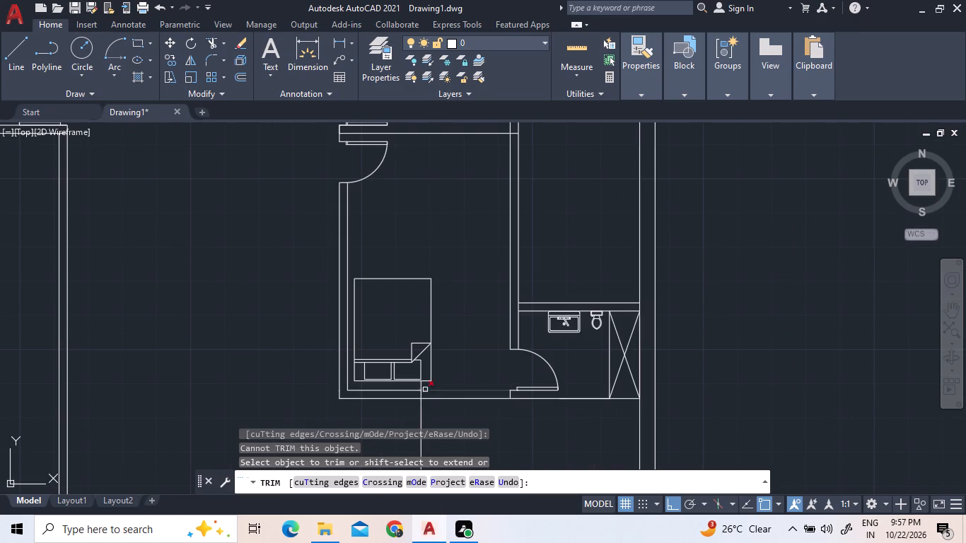
scroll(429, 401, "up", 5)
left_click(374, 255)
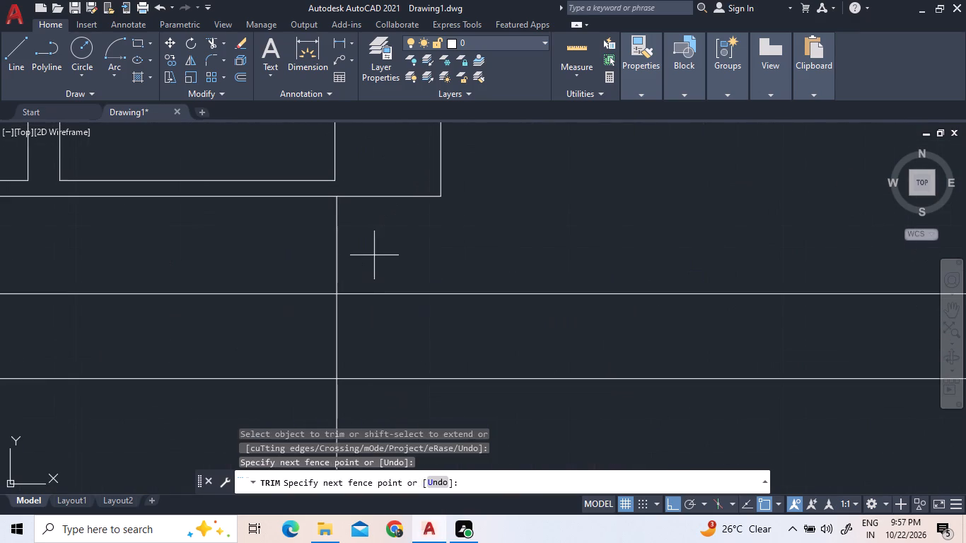
left_click(321, 245)
left_click(397, 344)
left_click(244, 339)
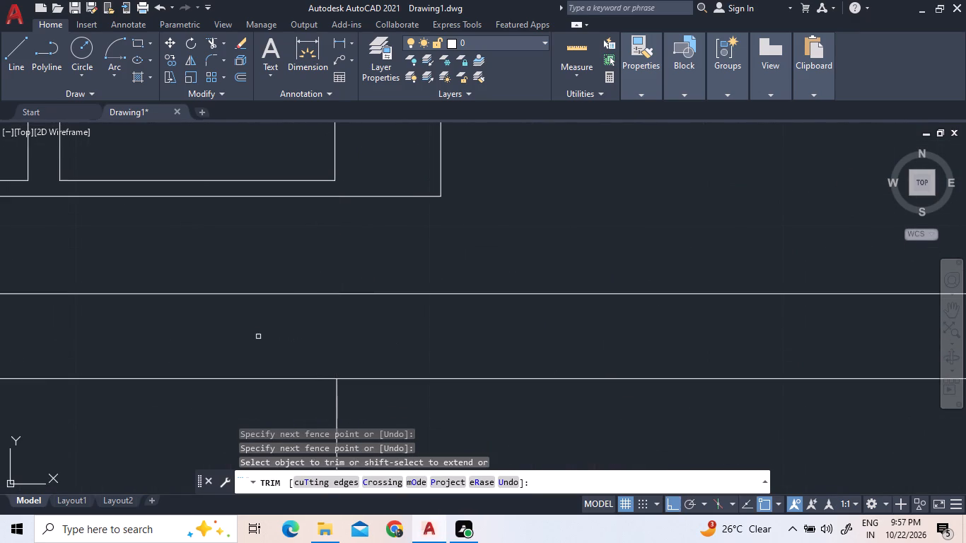
scroll(264, 335, "down", 5)
scroll(489, 285, "down", 3)
scroll(459, 337, "up", 2)
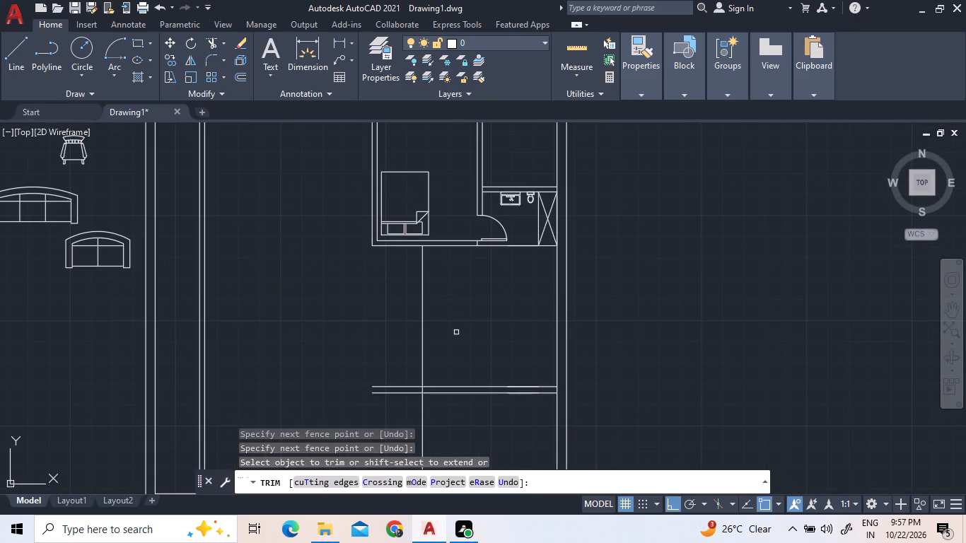
right_click(455, 325)
left_click(501, 133)
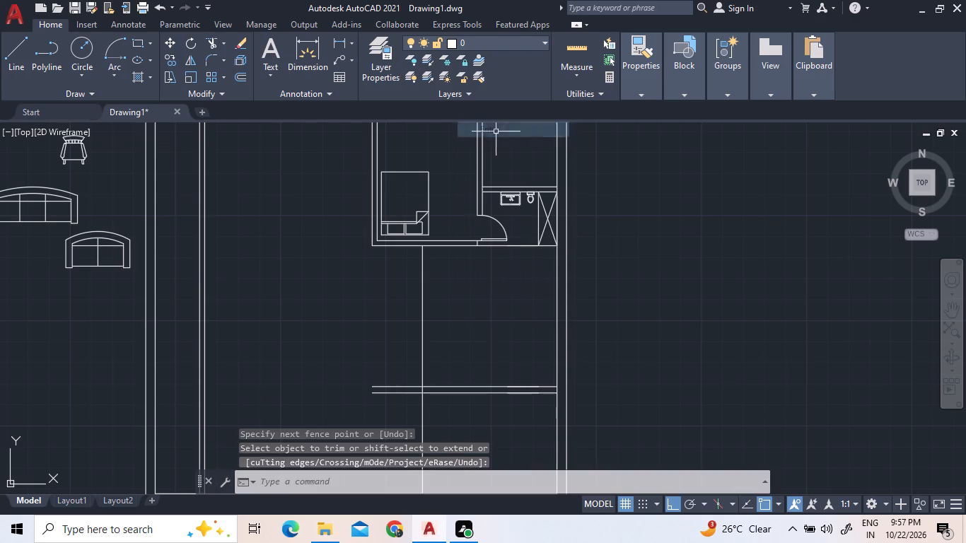
Offset the vertical line south of the second bedroom 0.12 to the west to form a wall.
left_click(248, 76)
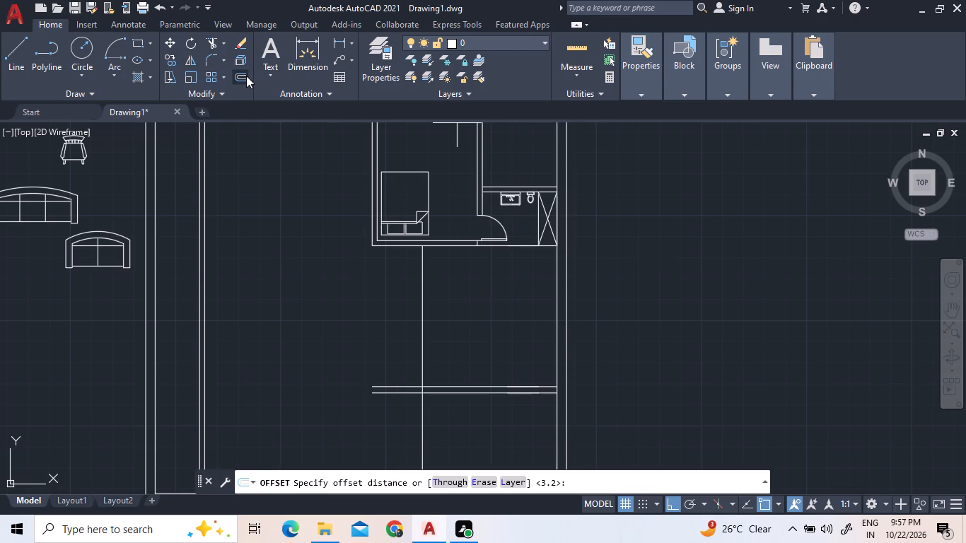
key("0")
type(".12")
key("Return")
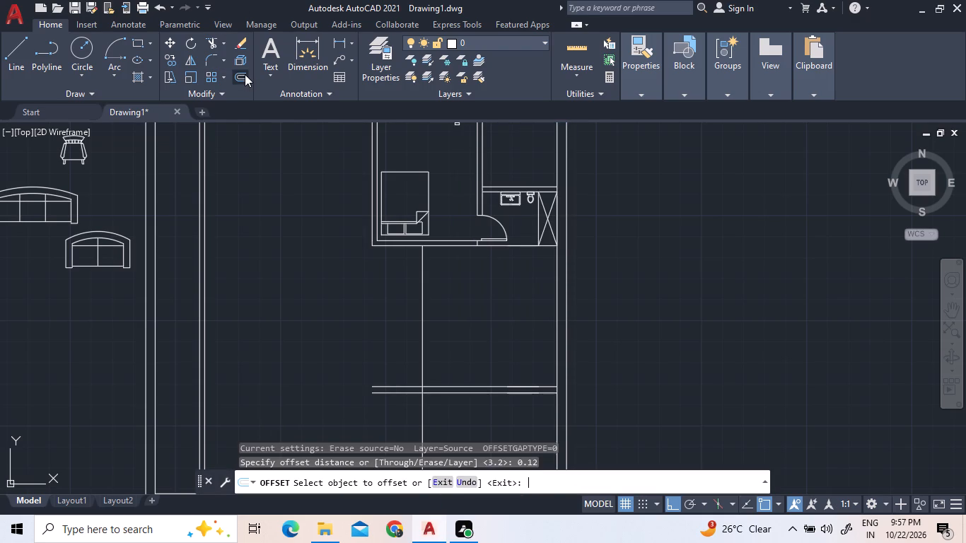
left_click(423, 307)
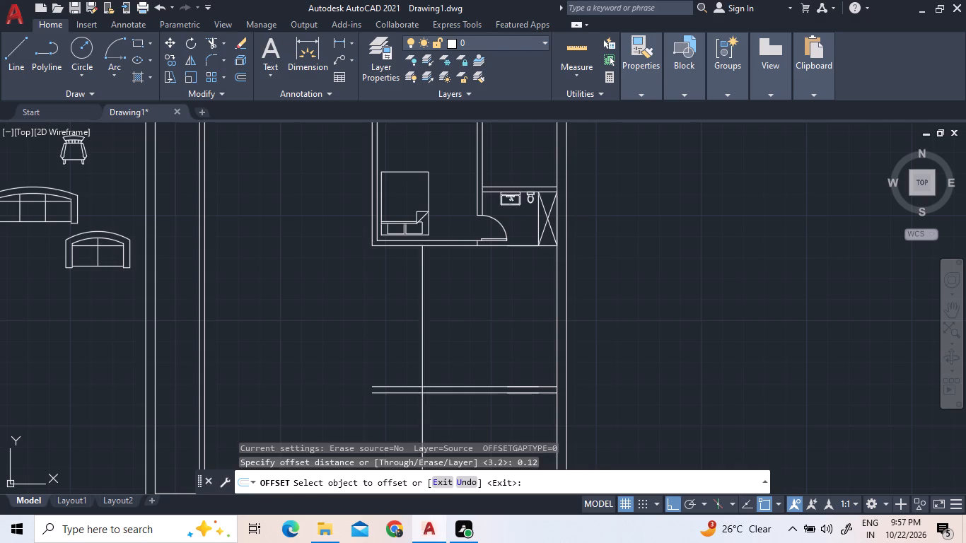
left_click(405, 305)
right_click(431, 309)
left_click(447, 315)
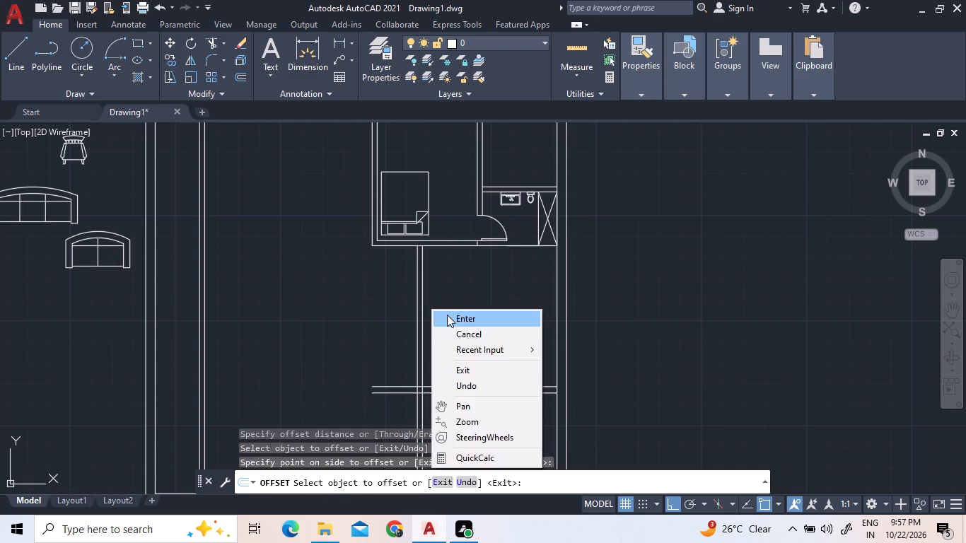
Trim the southern wall's stubs west of the new vertical wall and open its junctions with the vertical and east outer walls.
scroll(462, 361, "down", 1)
scroll(473, 391, "up", 3)
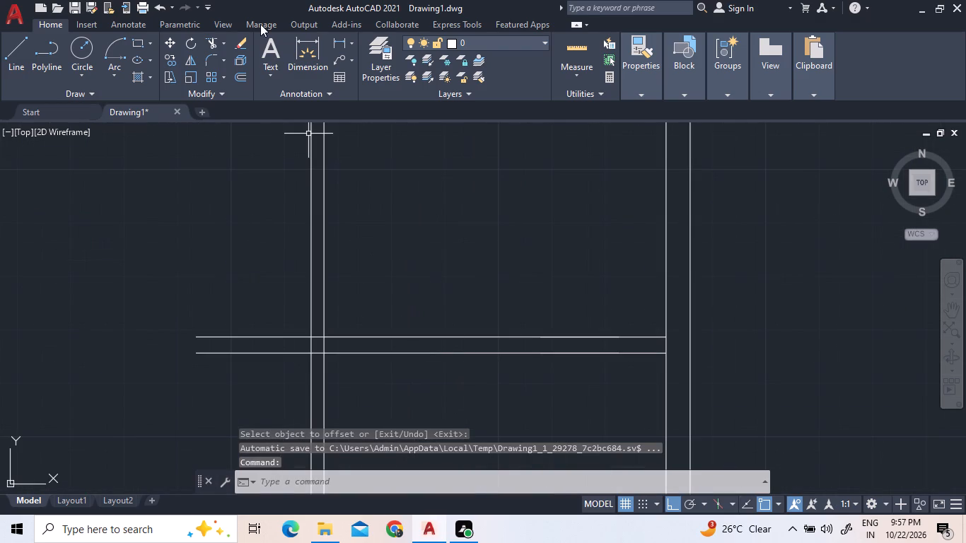
left_click(213, 42)
left_click(294, 261)
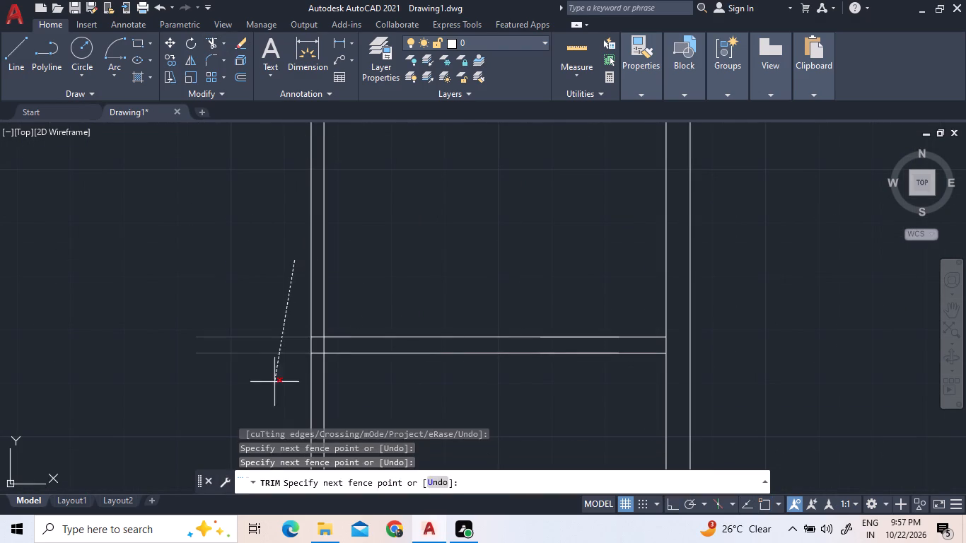
left_click(277, 406)
left_click(318, 334)
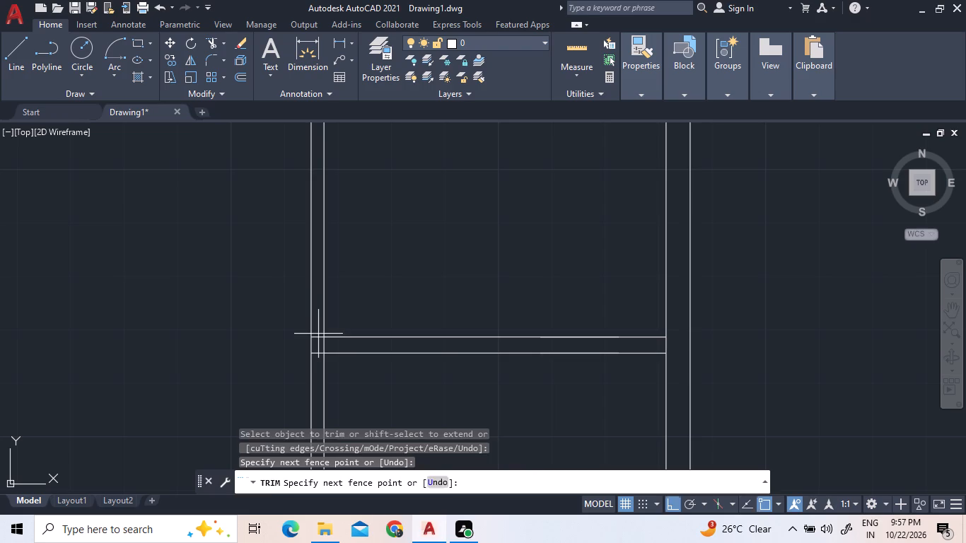
left_click(324, 343)
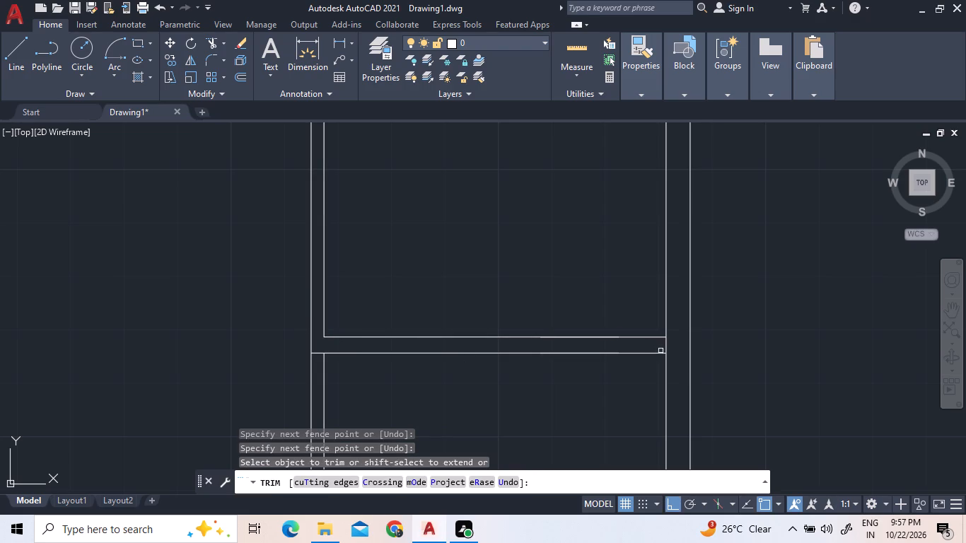
left_click(665, 341)
Offset the three southern boundary line segments of the second bedroom and bathroom 0.12 to the south.
scroll(434, 197, "down", 2)
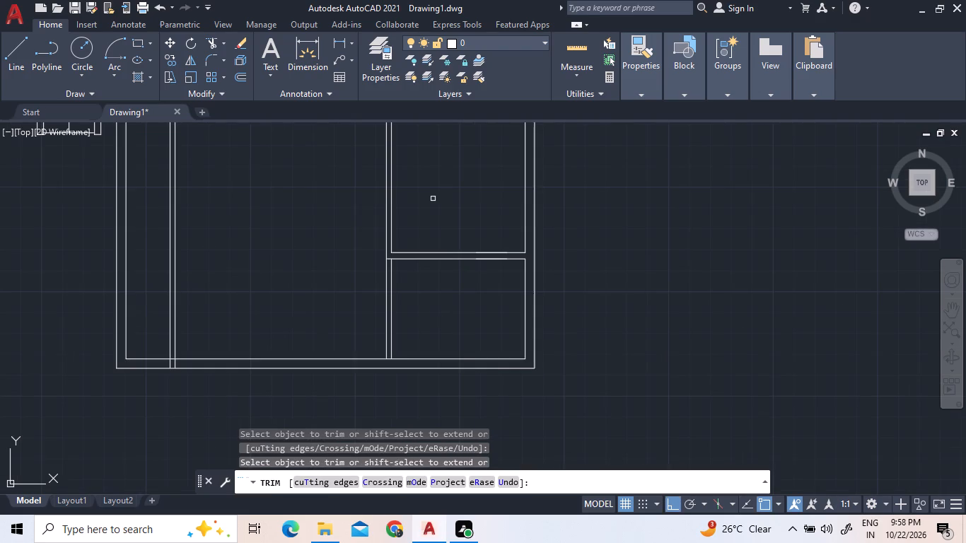
scroll(419, 200, "down", 1)
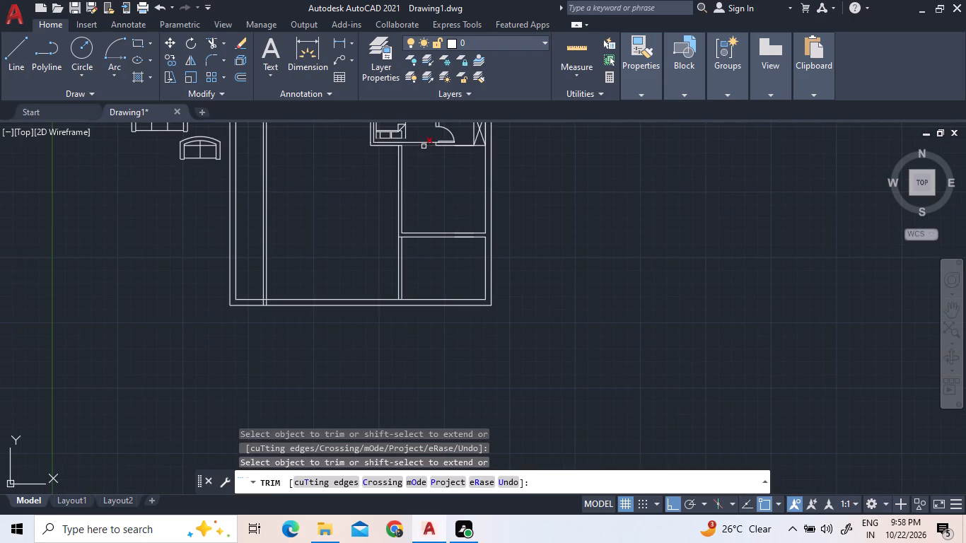
middle_click_drag(425, 179, 390, 234)
scroll(409, 194, "up", 3)
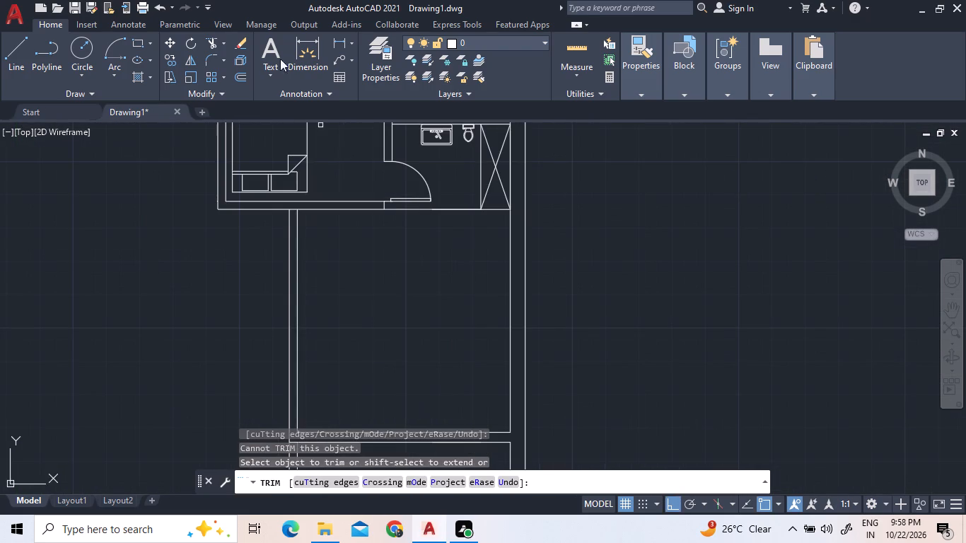
left_click(243, 80)
type("0.12")
key("Return")
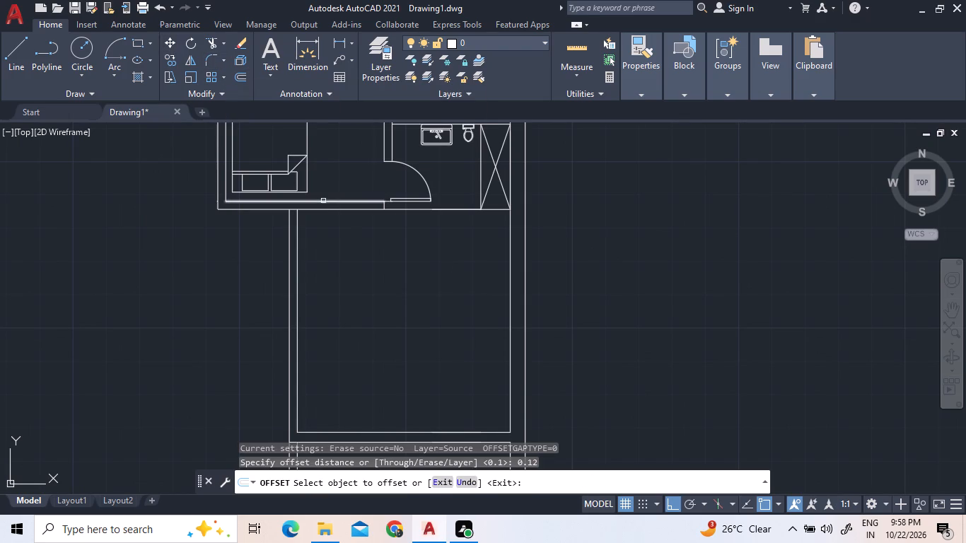
left_click(325, 210)
left_click(334, 215)
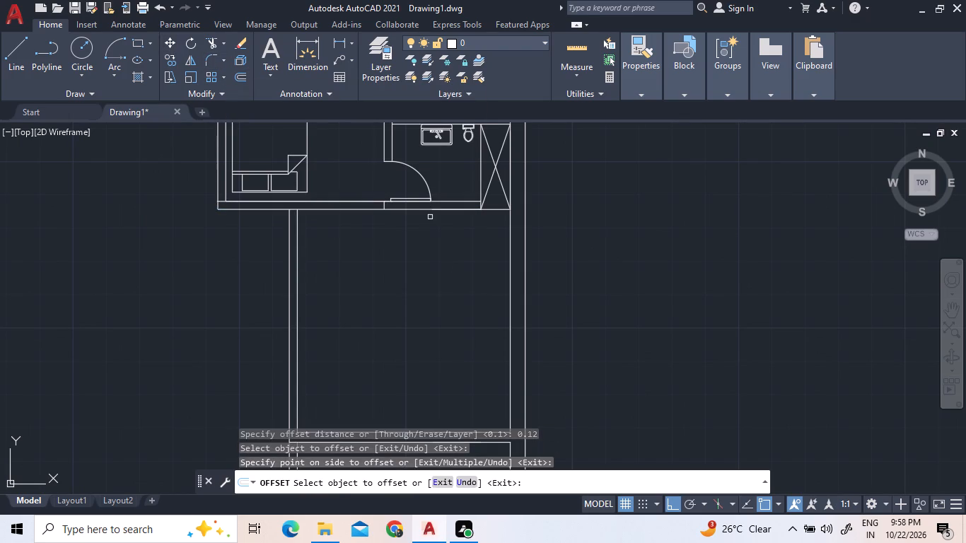
left_click(421, 209)
left_click(419, 230)
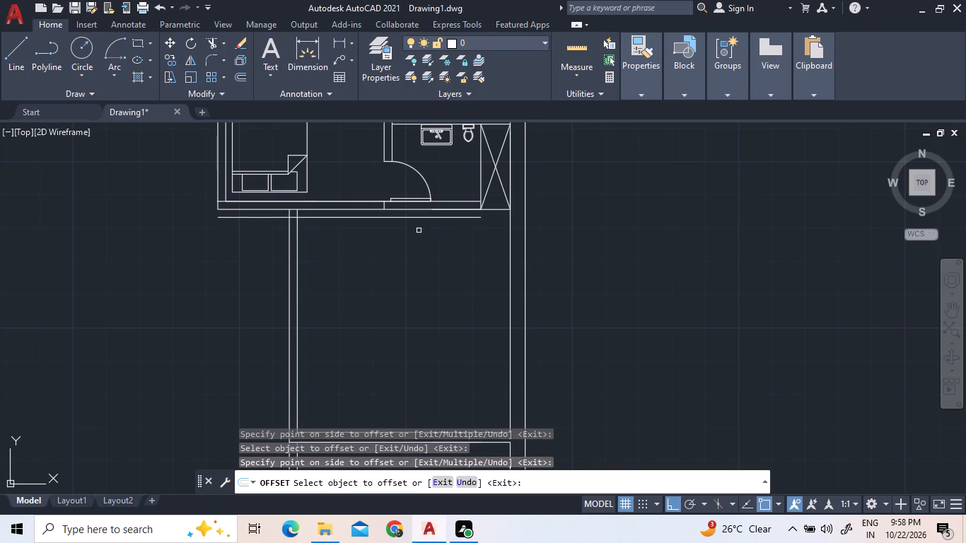
left_click(494, 209)
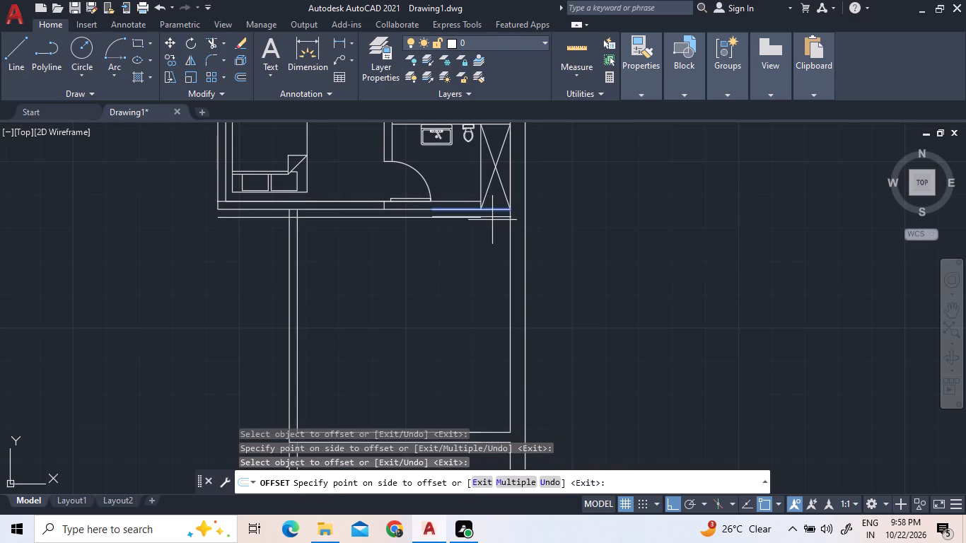
left_click(492, 220)
right_click(443, 257)
left_click(458, 263)
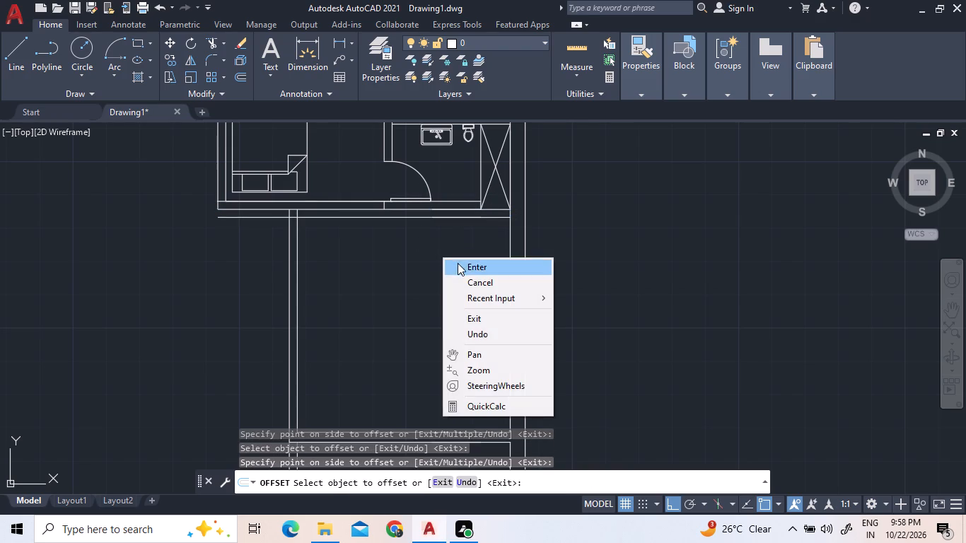
Trim the offset line's overhang west of the new vertical wall and the vertical wall's east line inside their corner.
left_click(218, 42)
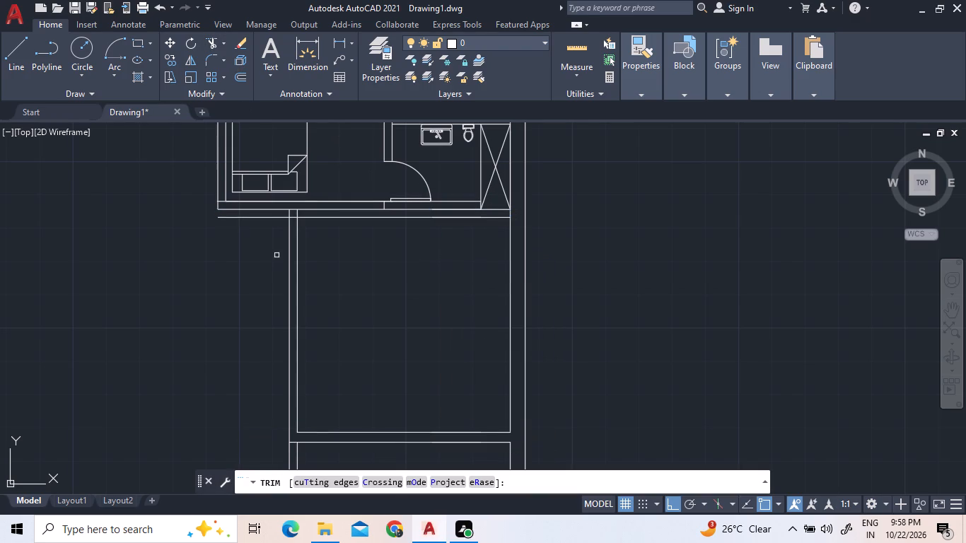
left_click(269, 217)
scroll(284, 215, "up", 5)
left_click(348, 240)
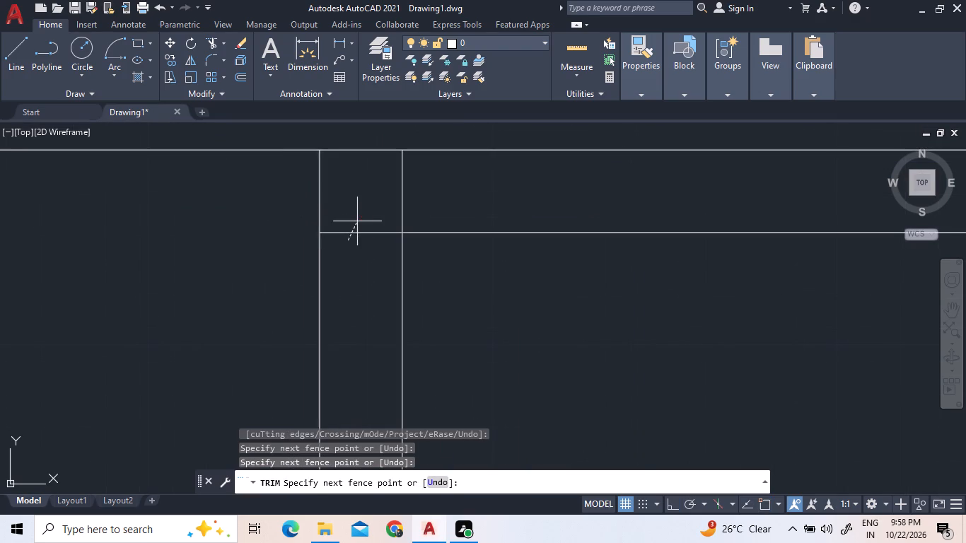
left_click(351, 251)
left_click_drag(426, 207, 404, 206)
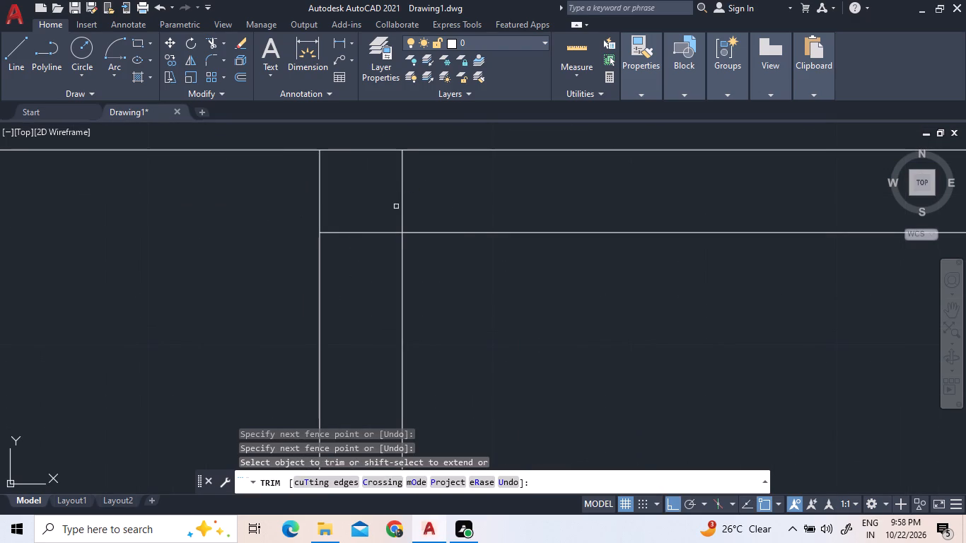
left_click(403, 207)
scroll(399, 205, "down", 4)
right_click(467, 168)
left_click(481, 177)
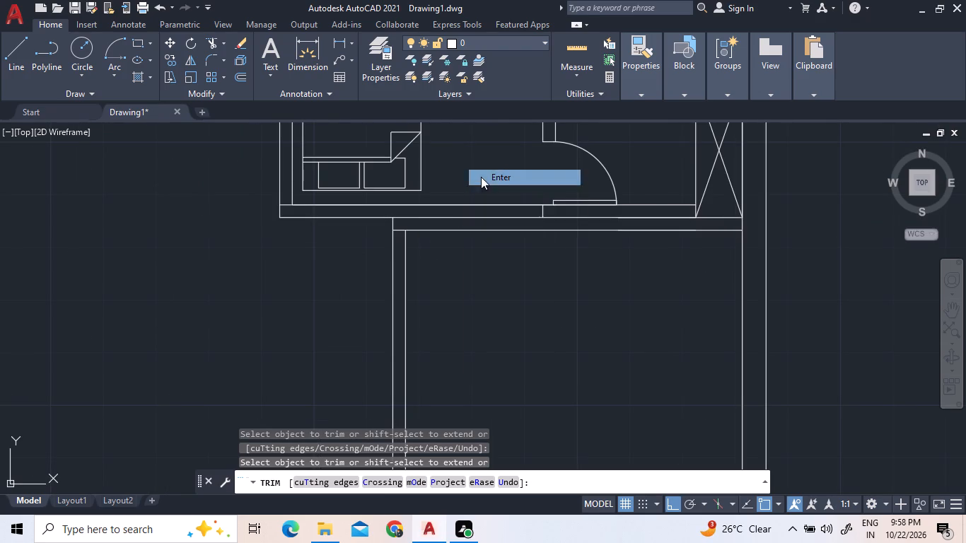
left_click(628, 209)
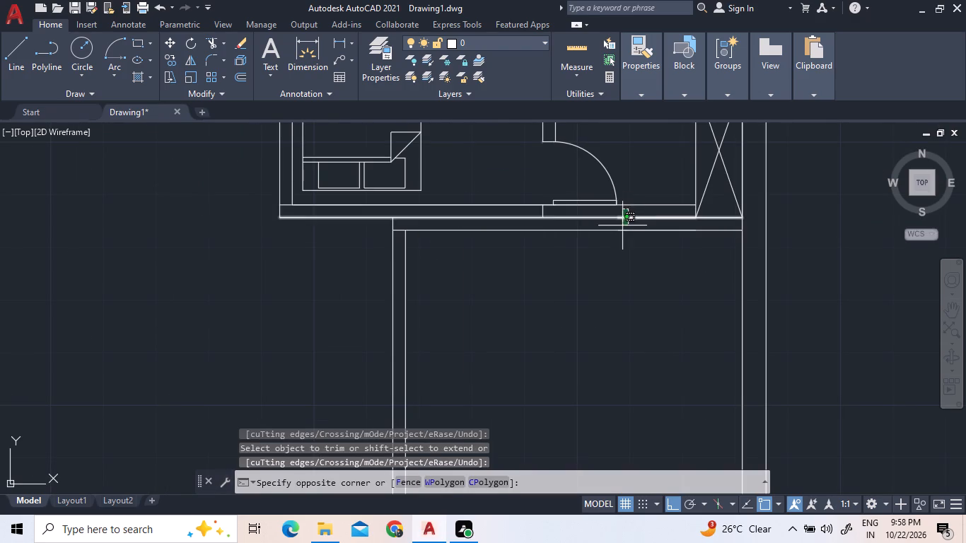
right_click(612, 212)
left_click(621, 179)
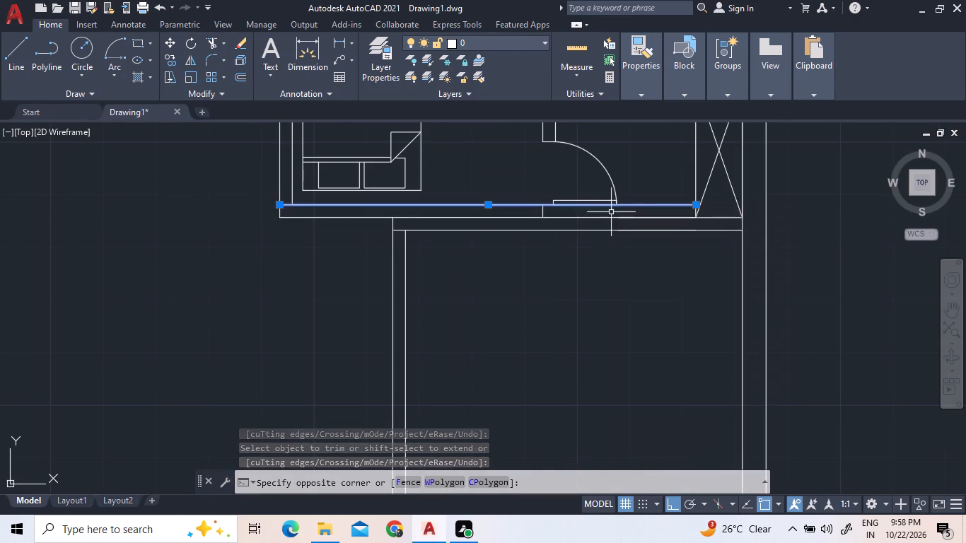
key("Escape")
Mirror the bathroom door across the south line of the new southern wall, keeping the original door.
left_click_drag(615, 180, 607, 180)
left_click(540, 144)
right_click(539, 144)
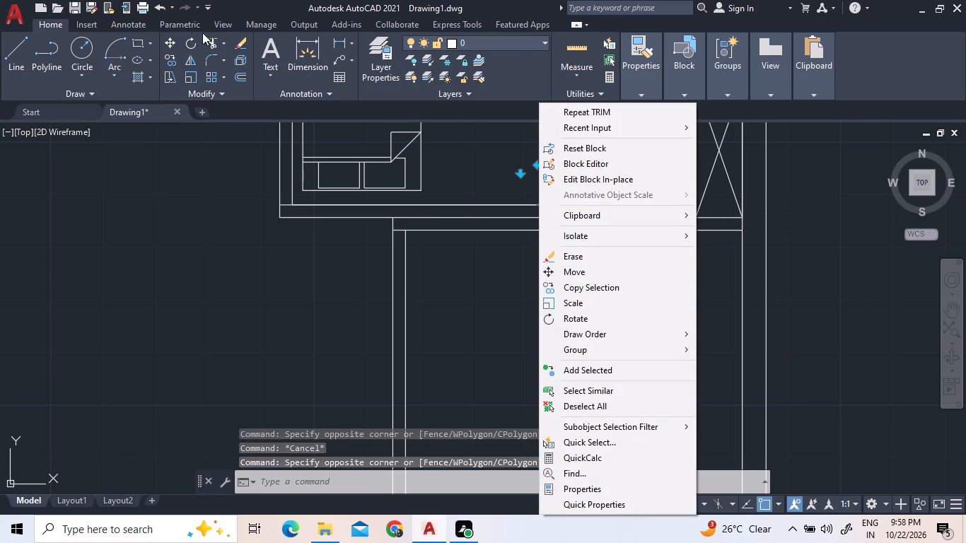
left_click(186, 61)
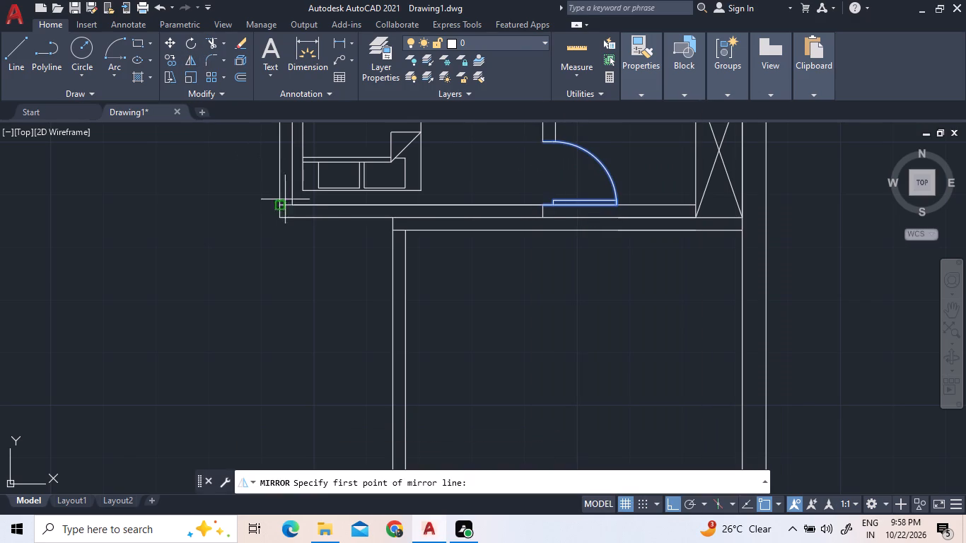
left_click(397, 233)
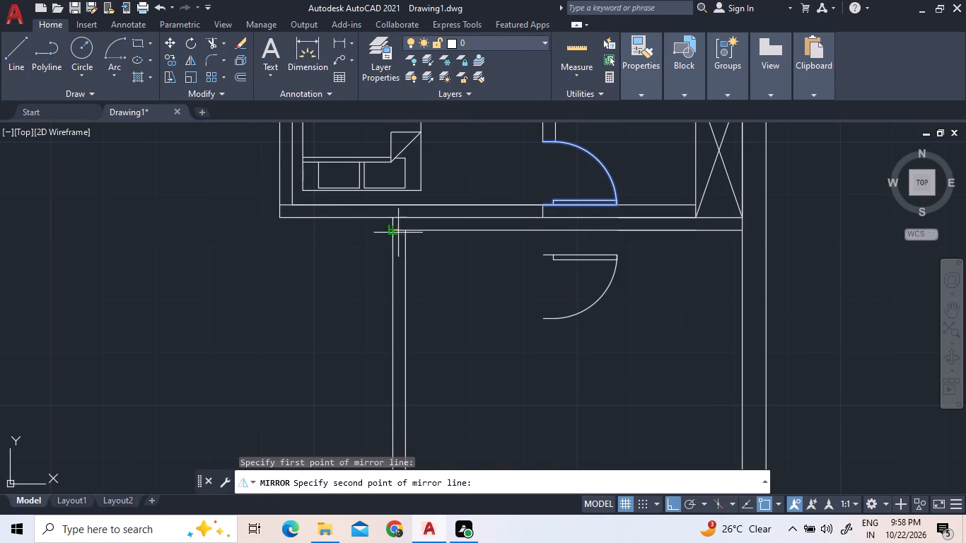
left_click(404, 231)
left_click(587, 340)
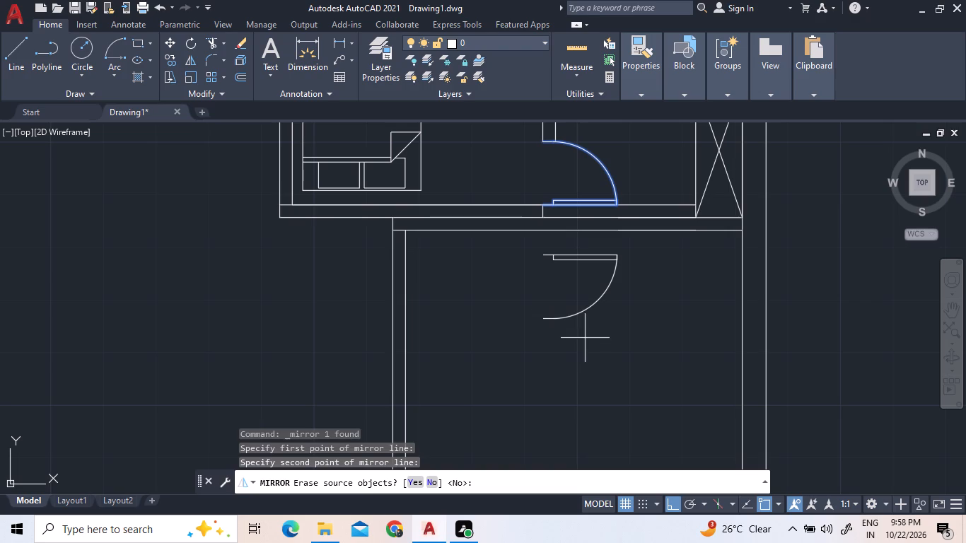
left_click(432, 479)
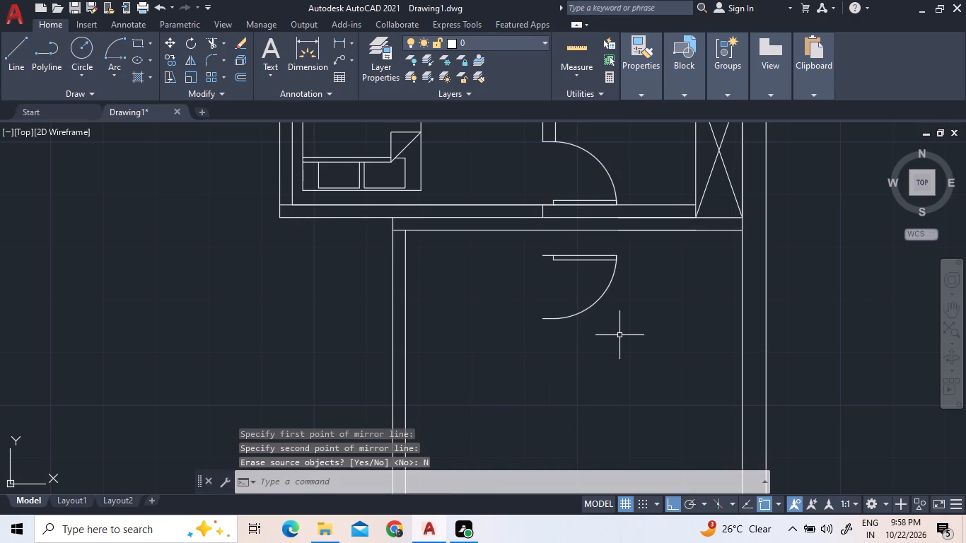
Move the mirrored door from its hinge-side corner to the northwest corner of the room south of the second bedroom.
left_click_drag(619, 337, 593, 329)
left_click(545, 280)
right_click(523, 267)
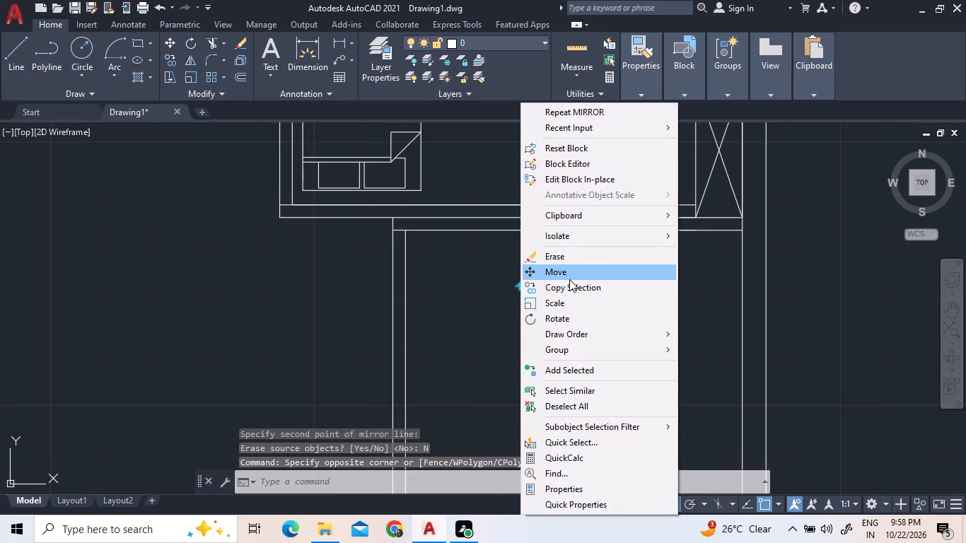
left_click(569, 279)
scroll(564, 275, "up", 2)
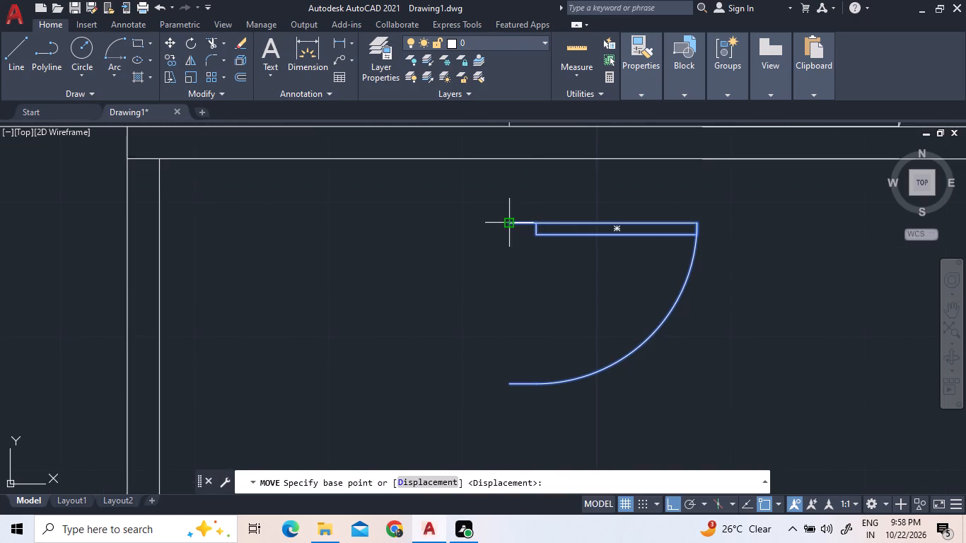
left_click(504, 221)
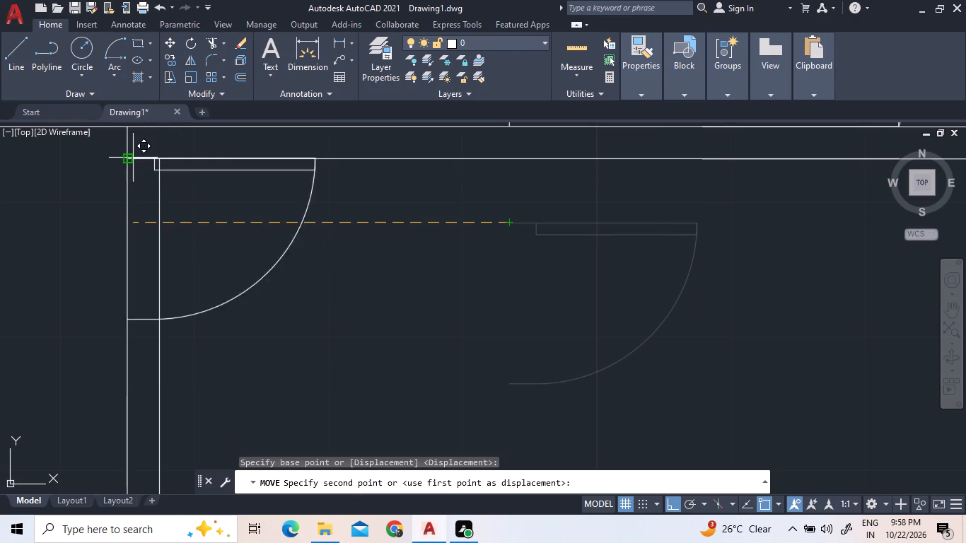
left_click(133, 158)
Trim both lines of the room's west wall across the new door to form the opening.
scroll(137, 216, "down", 2)
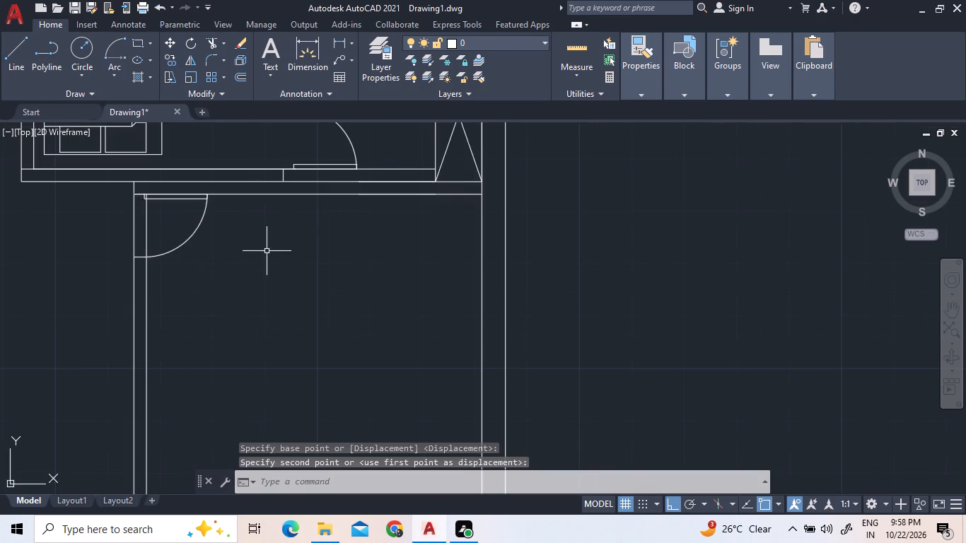
scroll(263, 261, "down", 1)
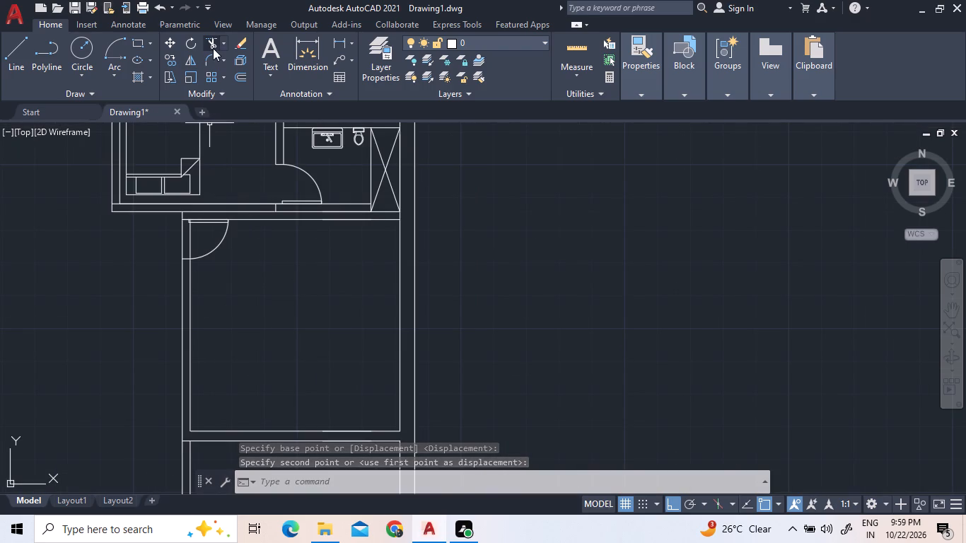
left_click(213, 48)
left_click(190, 240)
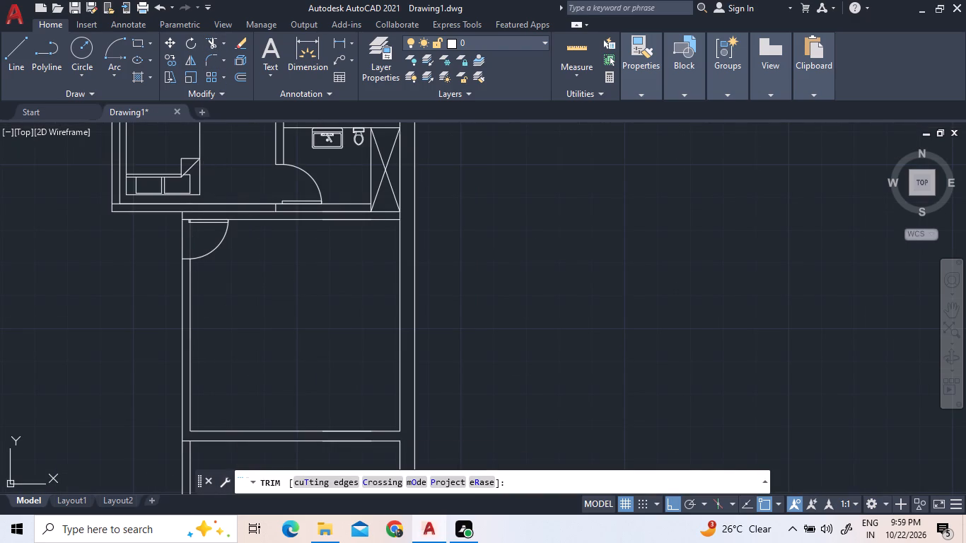
left_click(181, 235)
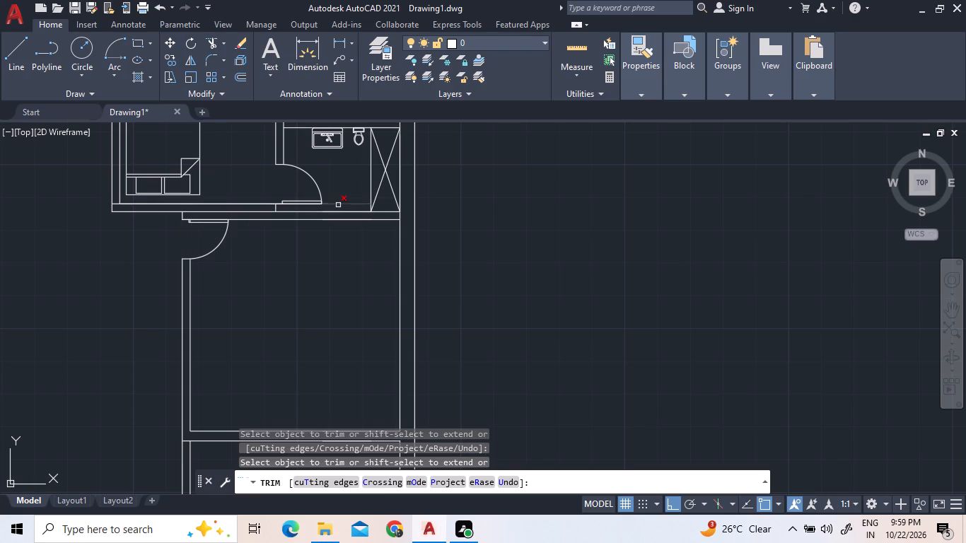
Trim away the offset line segments south of the second bedroom and bathroom wall, between the new door and the east outer wall.
left_click(339, 205)
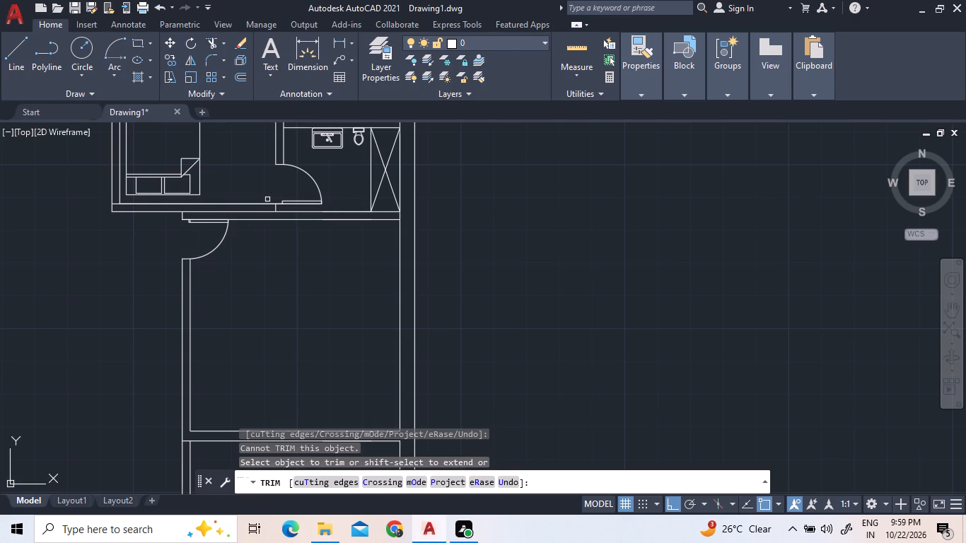
left_click(318, 219)
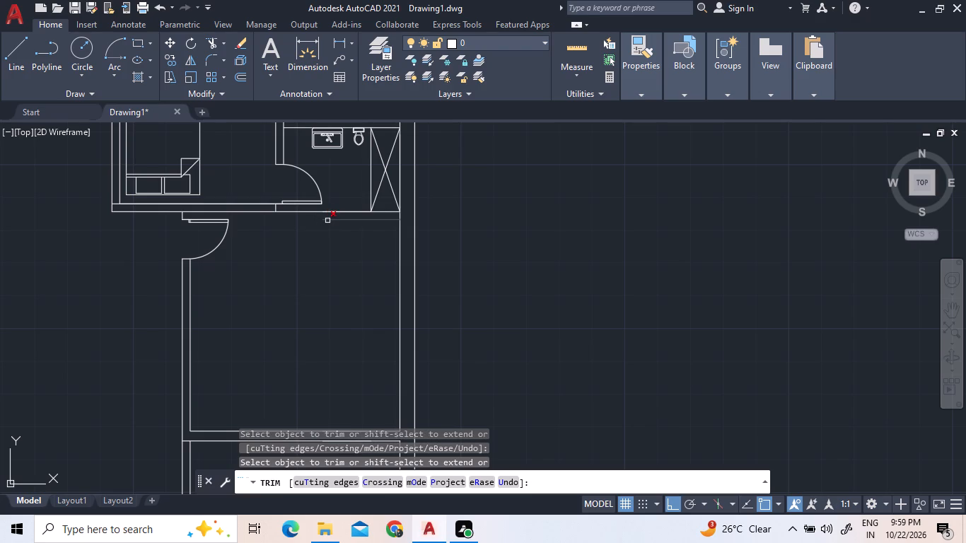
left_click(327, 221)
scroll(325, 238, "down", 1)
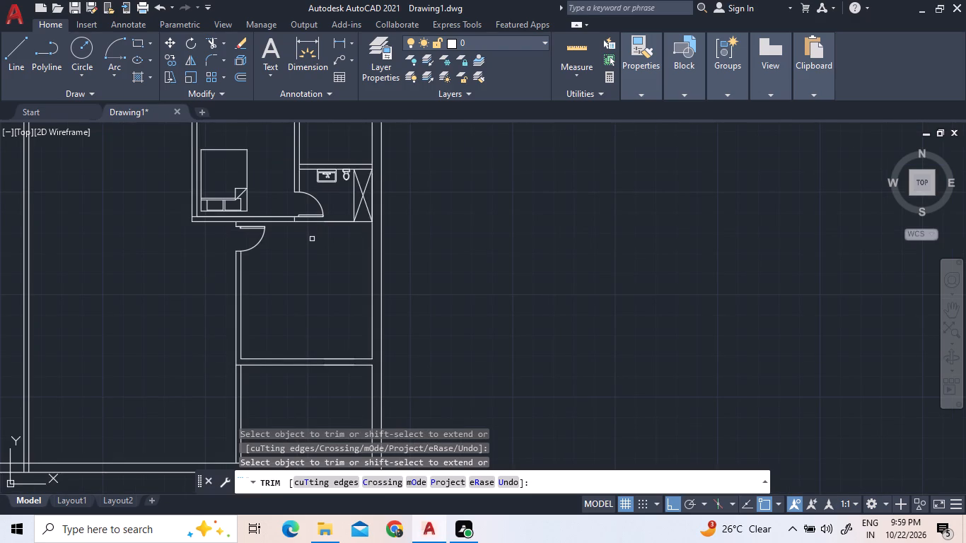
scroll(312, 240, "down", 1)
right_click(391, 259)
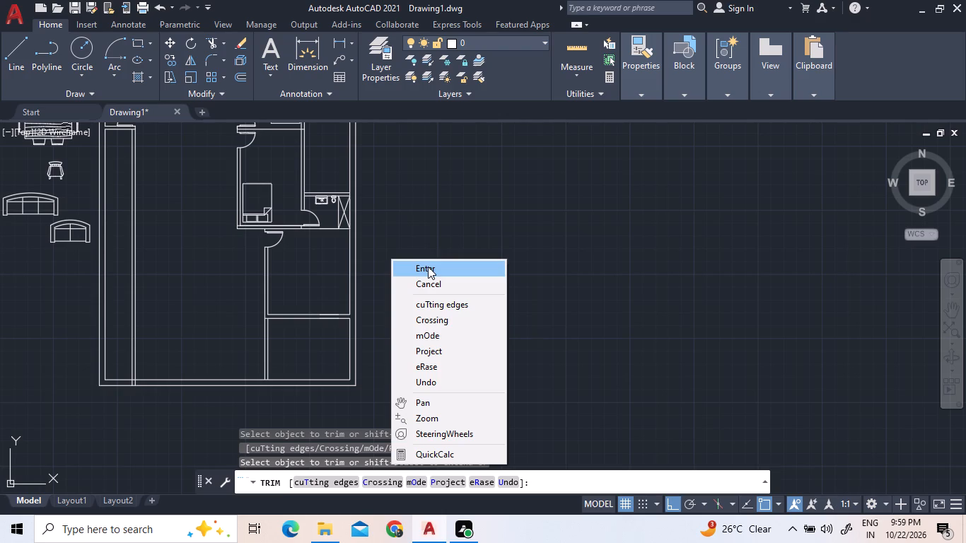
left_click(428, 267)
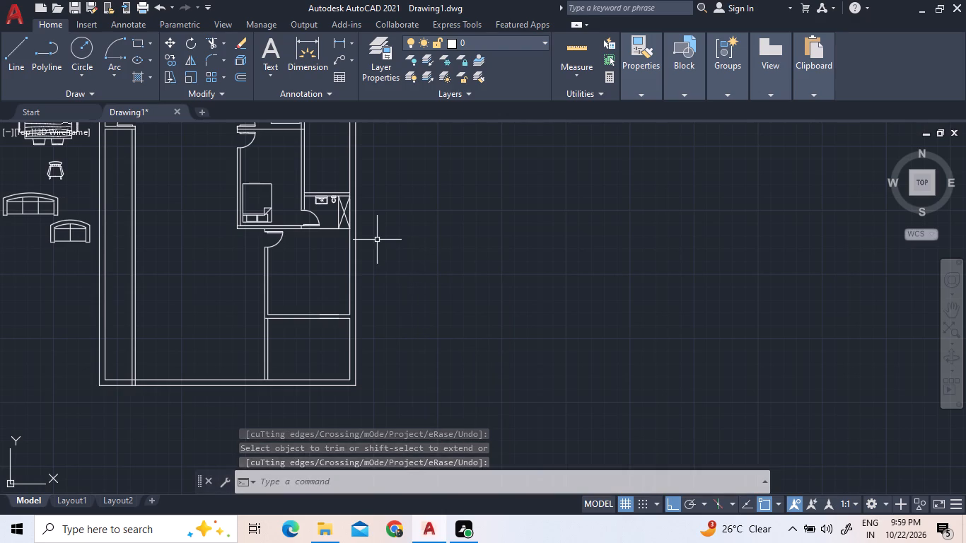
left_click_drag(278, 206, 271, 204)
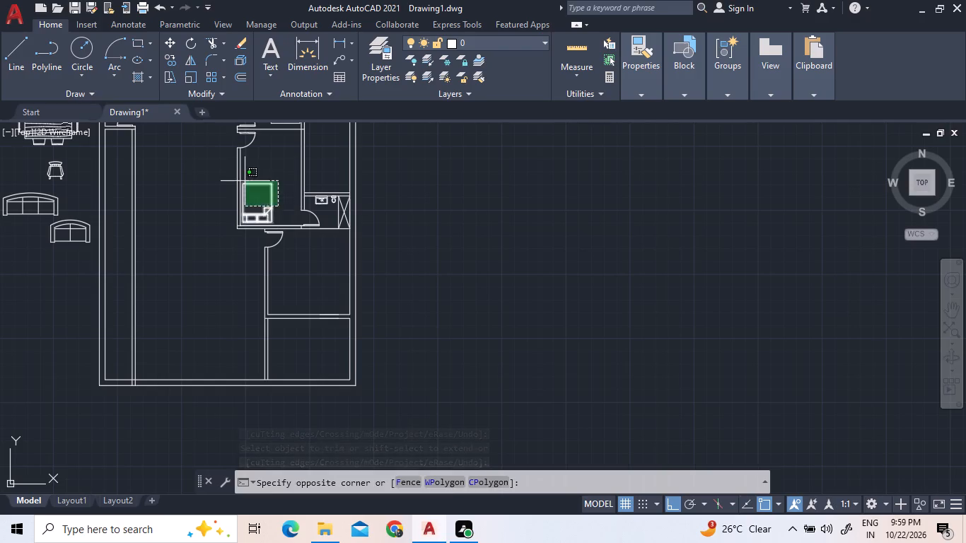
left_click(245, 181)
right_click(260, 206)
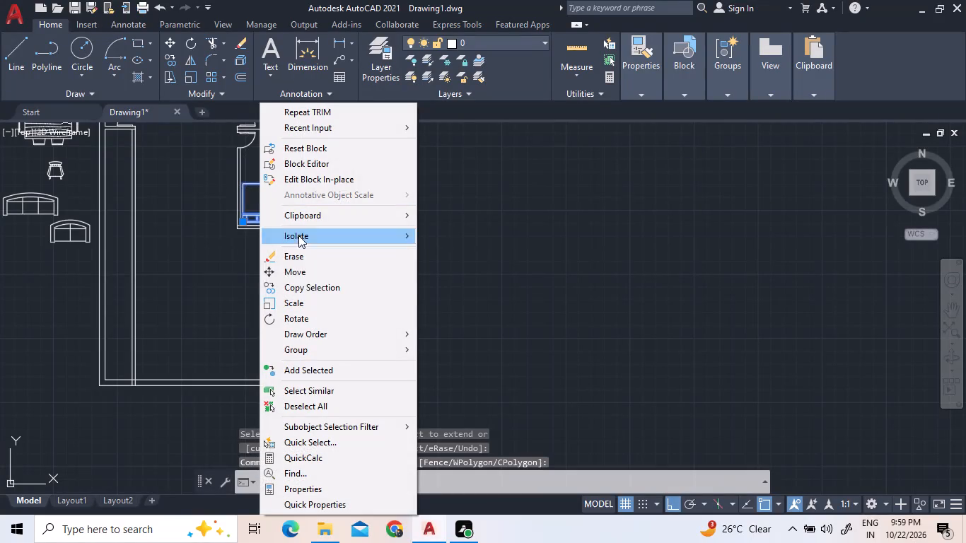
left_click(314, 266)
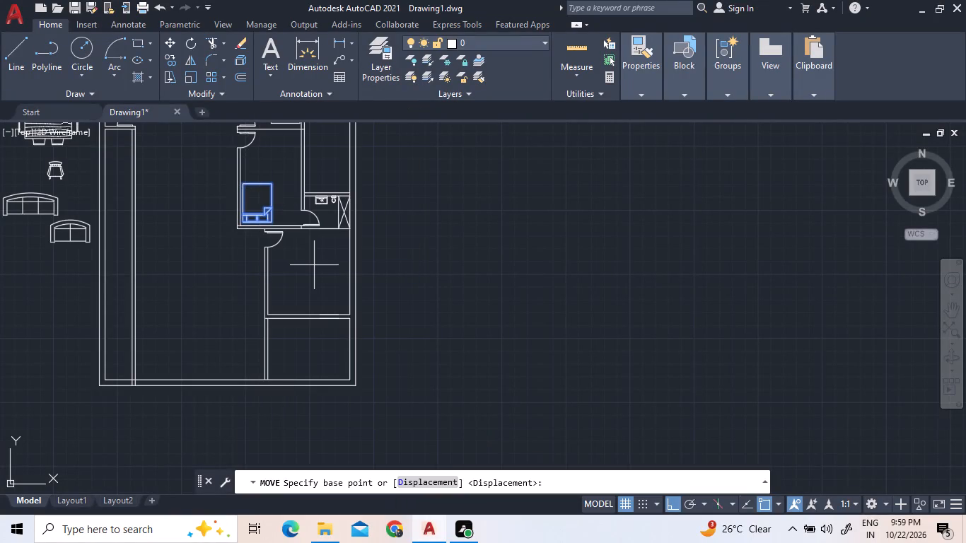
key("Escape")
Copy the second bedroom's bed freely into the room to the south, near its east wall.
left_click(277, 206)
left_click(254, 176)
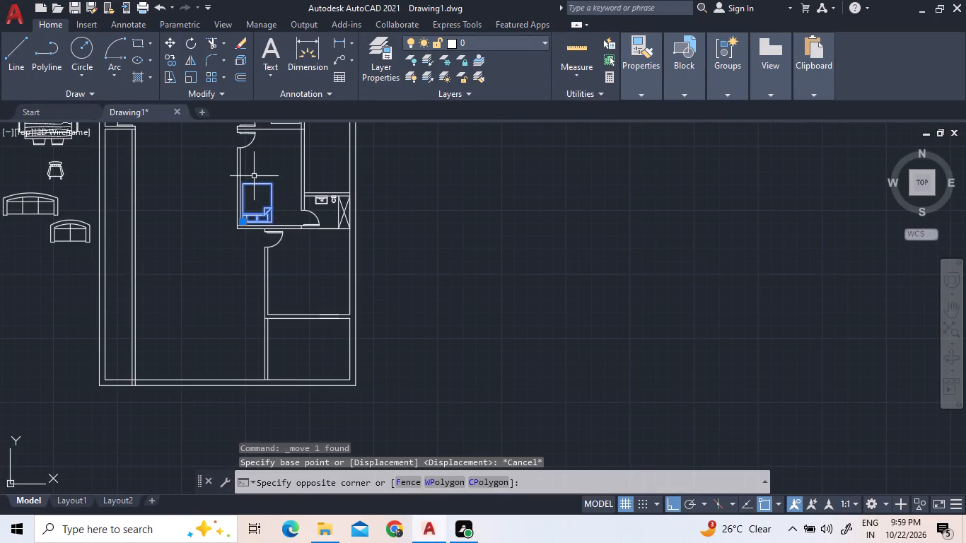
right_click(254, 176)
left_click(296, 283)
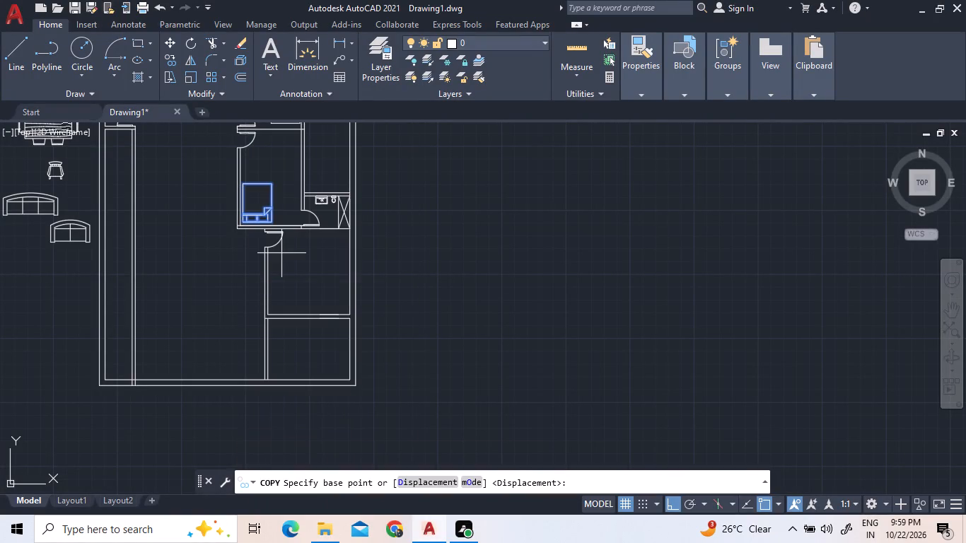
left_click(262, 203)
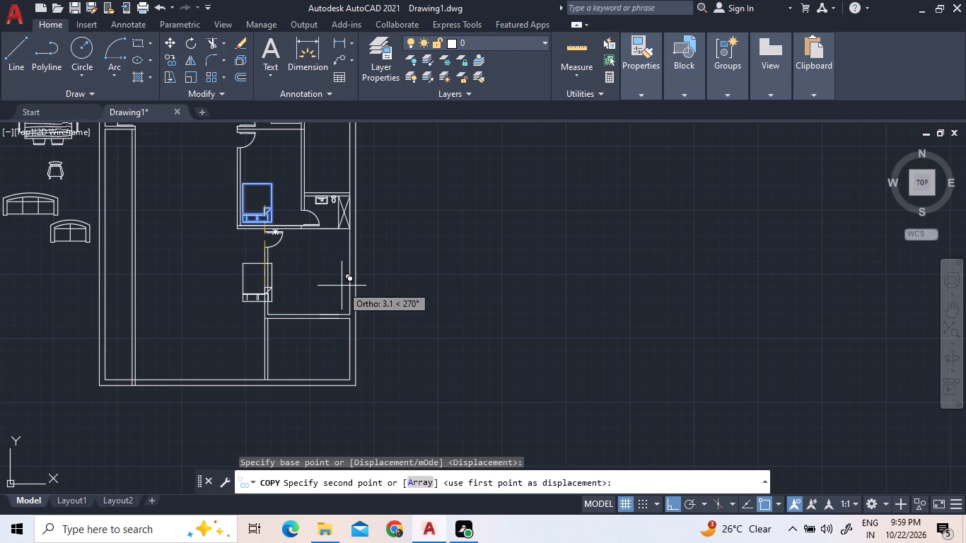
key("F8")
left_click(333, 279)
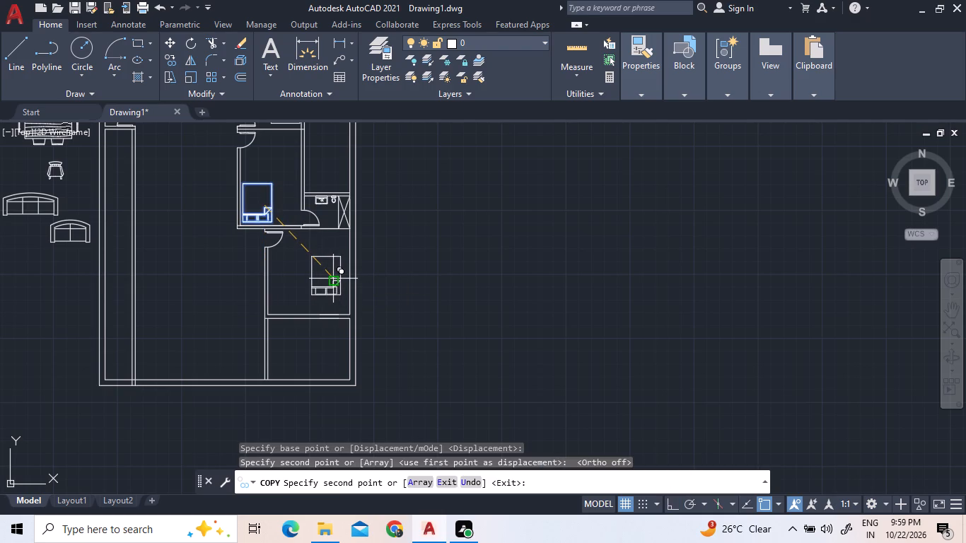
key("Escape")
Rotate the copied bed 90° about its southeast corner so the pillows face the east wall.
left_click(341, 295)
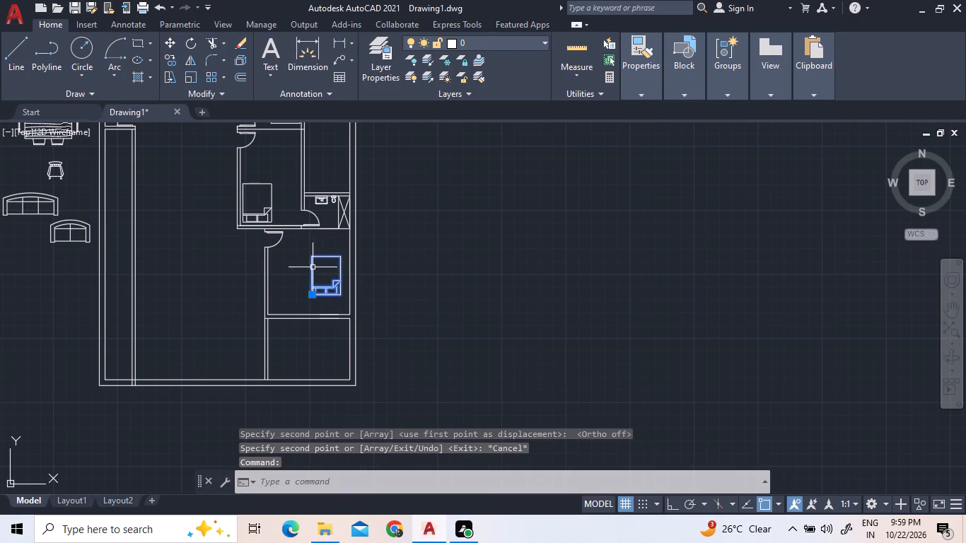
right_click(314, 266)
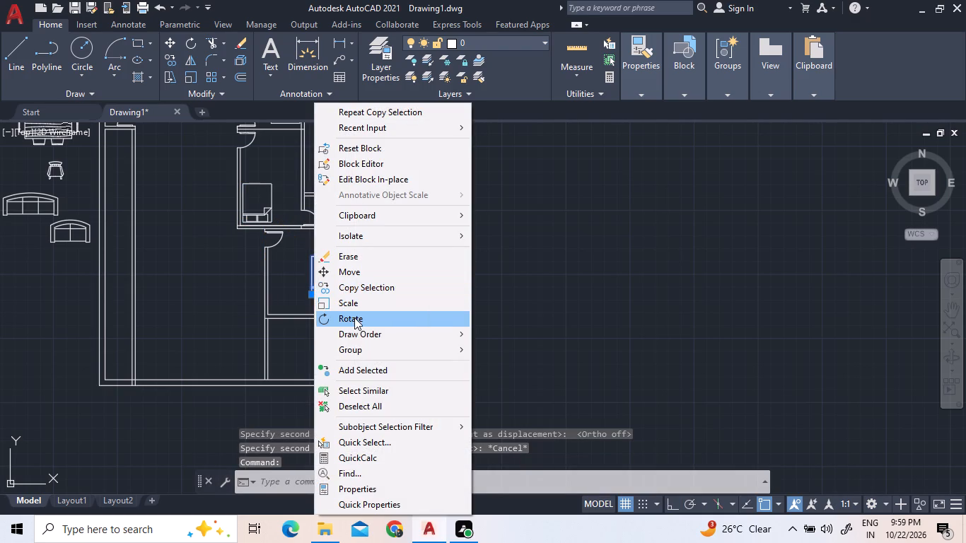
left_click(355, 316)
left_click(341, 296)
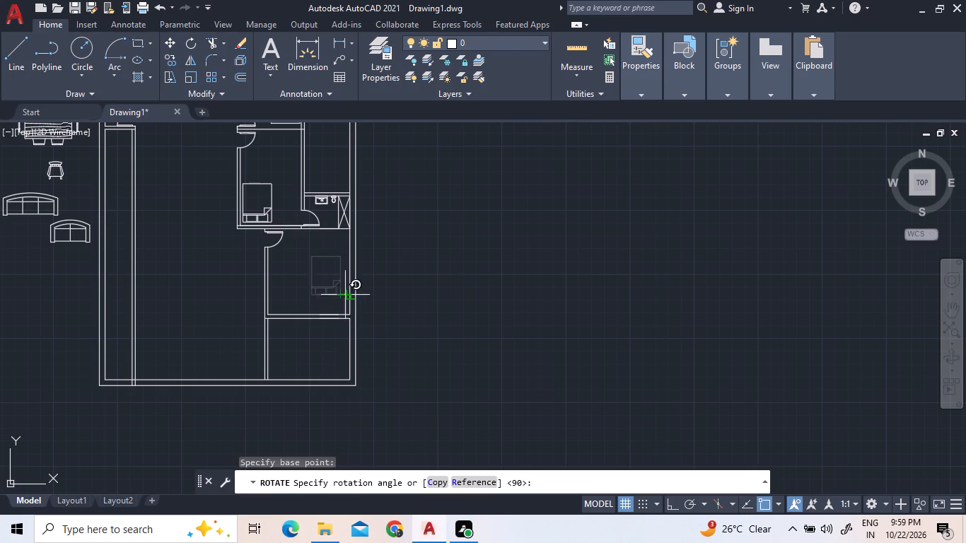
key("F8")
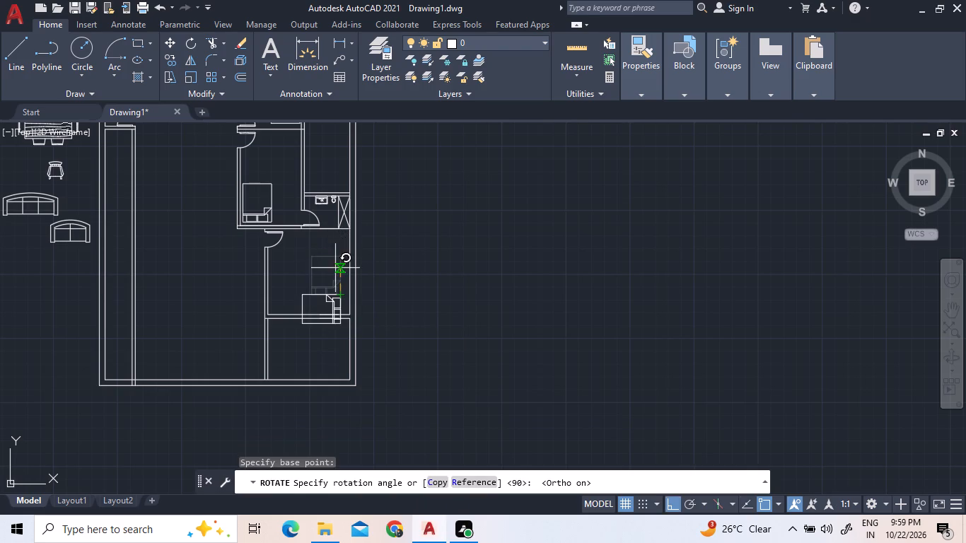
left_click(336, 274)
Move the rotated bed northeast so its head sits beside the east wall, about midway along the room.
left_click(344, 302)
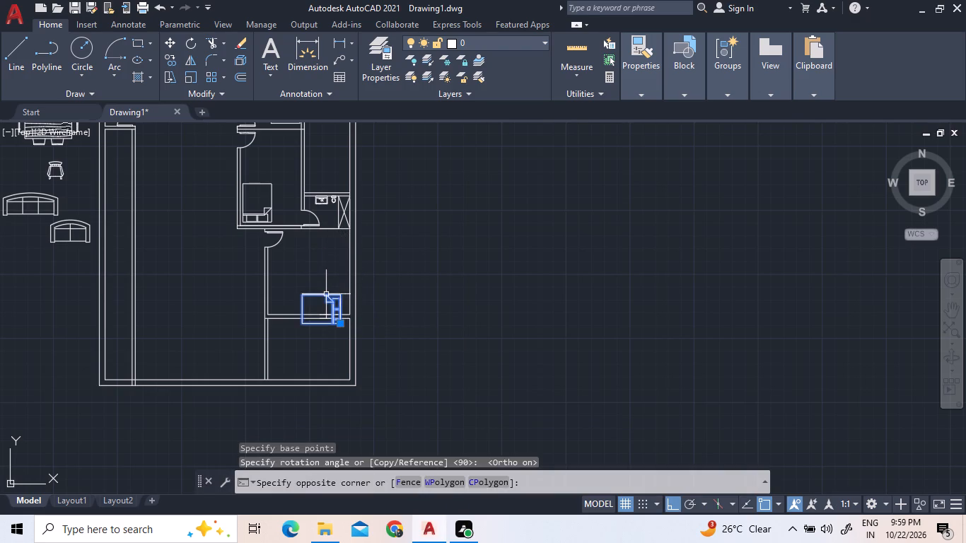
left_click(326, 294)
right_click(322, 280)
left_click(343, 273)
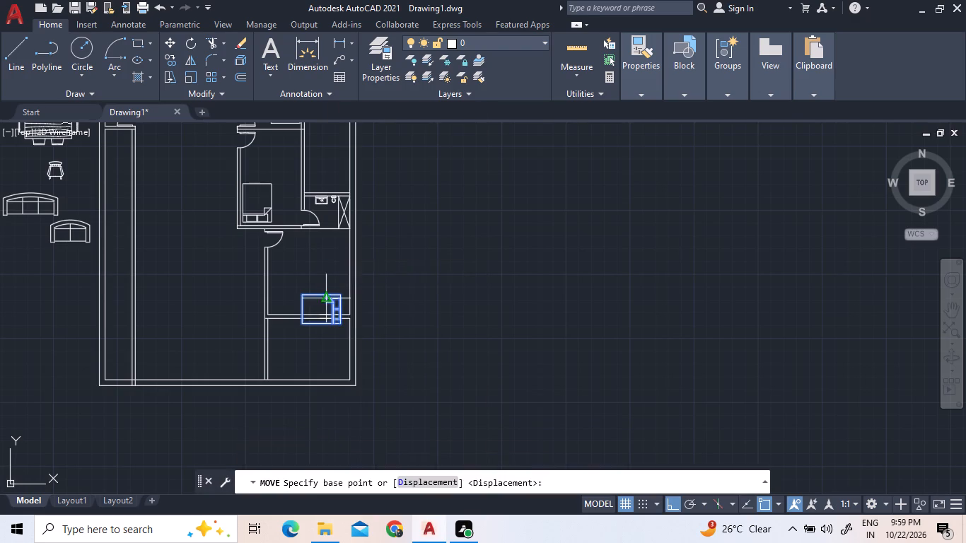
left_click(320, 305)
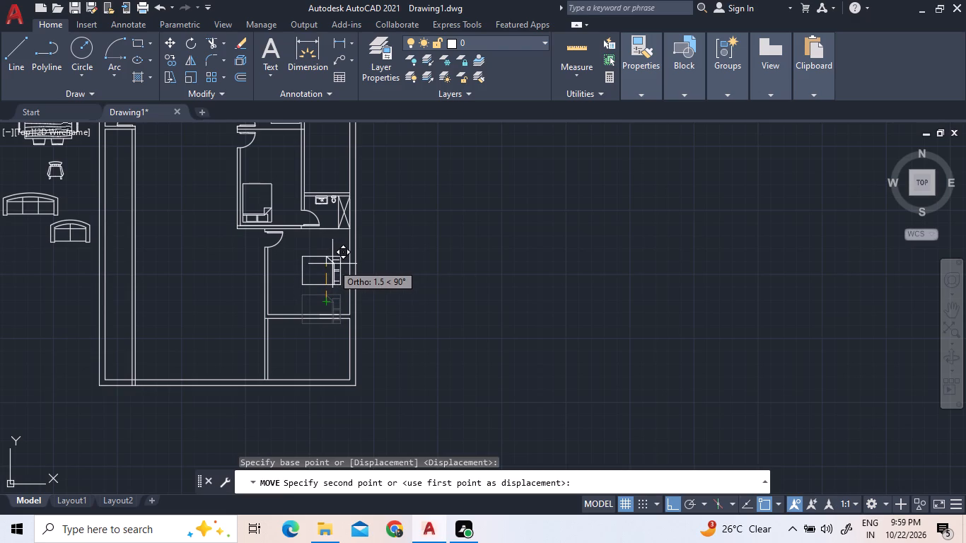
key("F8")
scroll(332, 269, "up", 2)
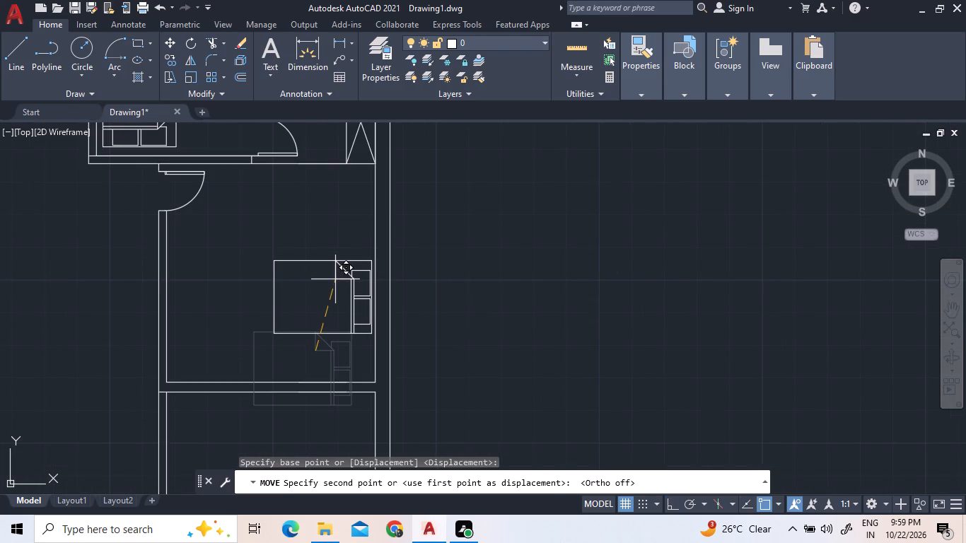
left_click(335, 279)
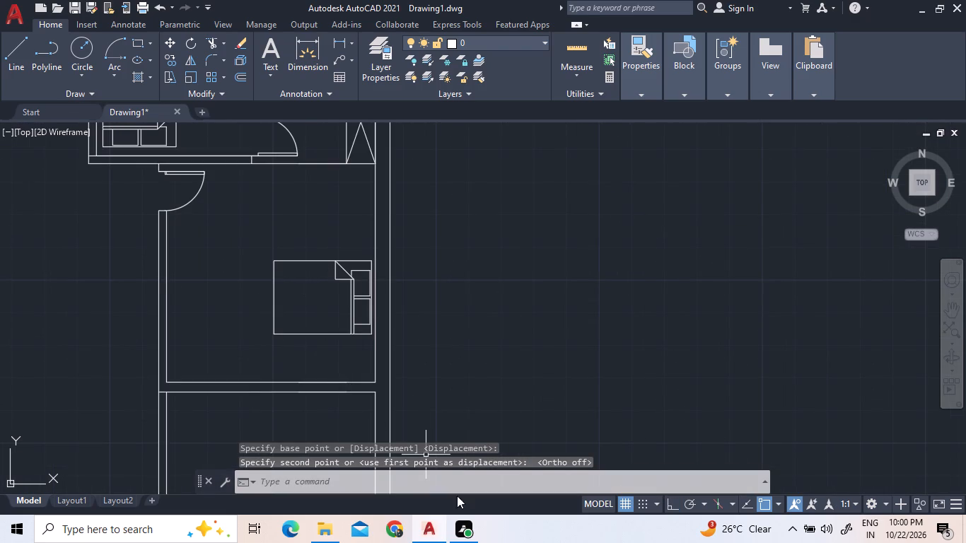
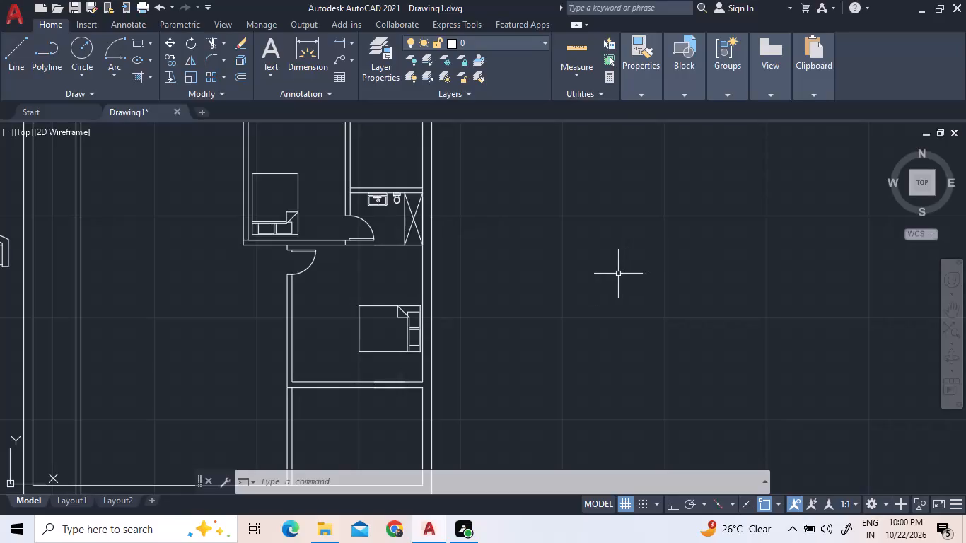
Draw a bedside table rectangle against the east wall, just north of the southern bedroom's bed.
left_click(139, 45)
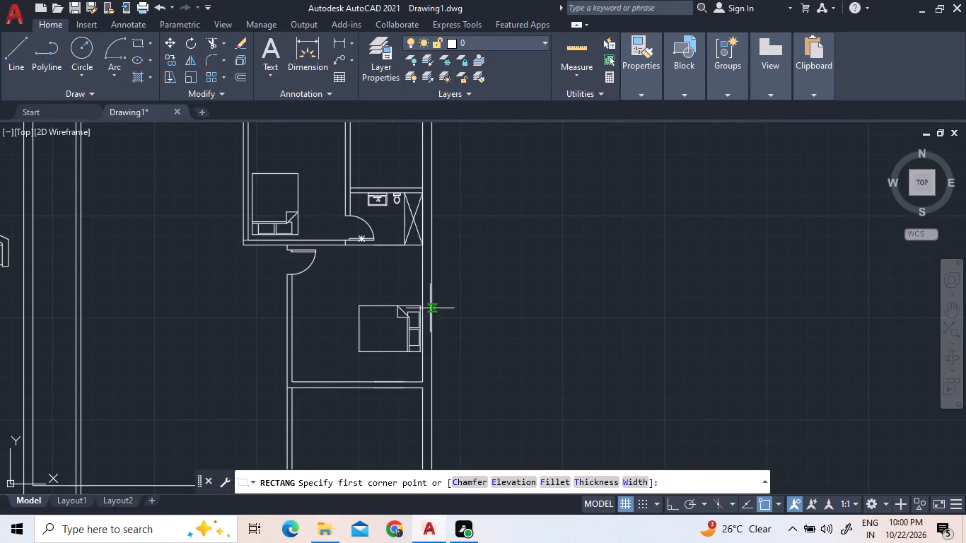
scroll(419, 305, "up", 2)
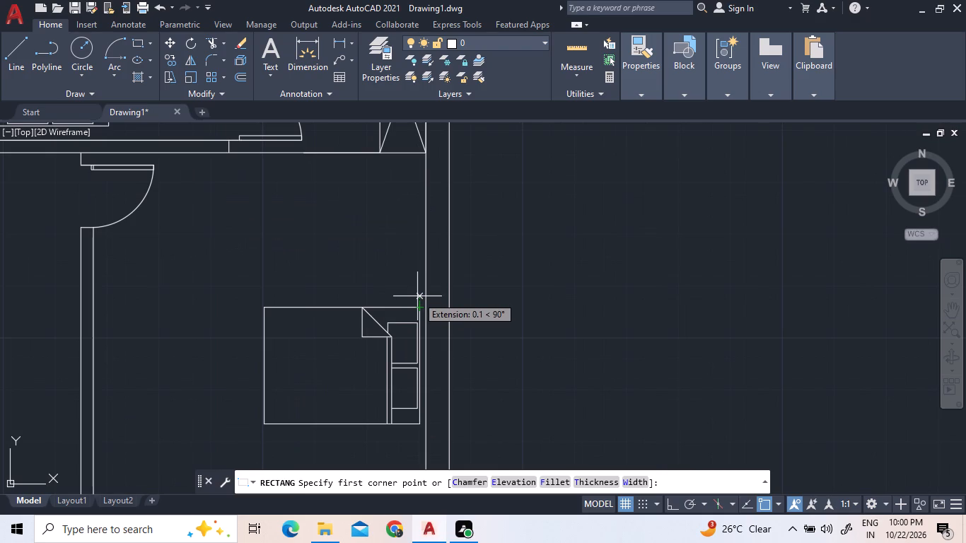
left_click(419, 296)
left_click(342, 219)
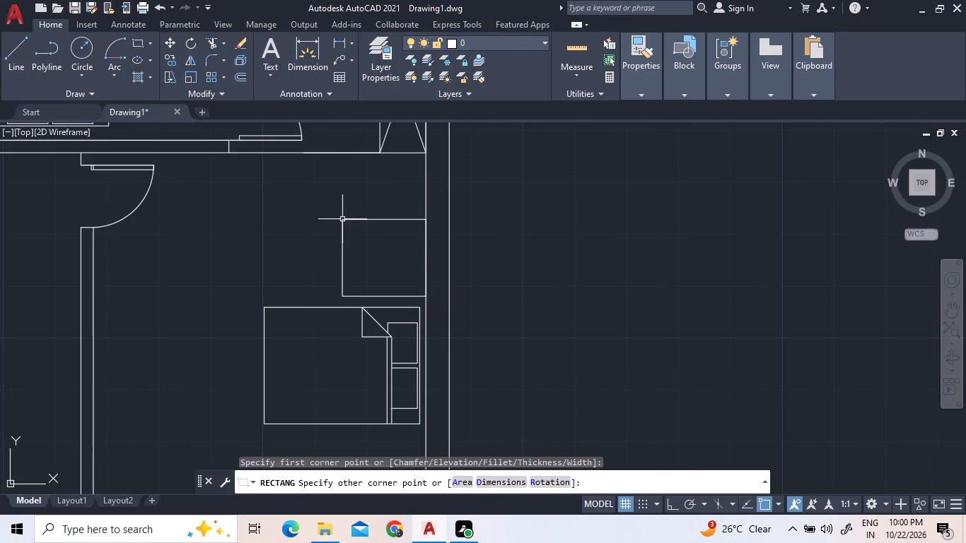
Draw a second bedside table rectangle from the southern bedroom's southeast corner, filling the gap just south of the bed.
left_click(133, 40)
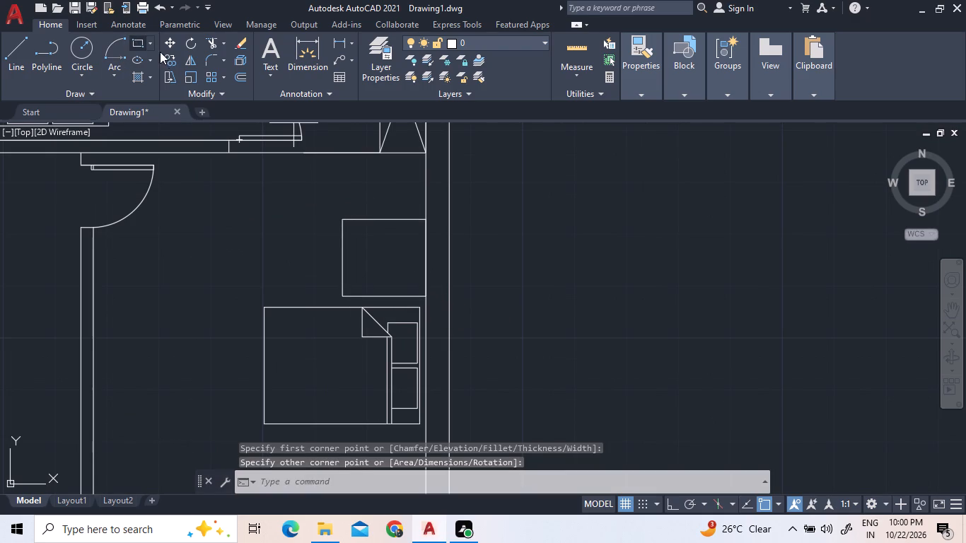
scroll(172, 60, "down", 2)
scroll(325, 309, "down", 2)
scroll(339, 374, "up", 3)
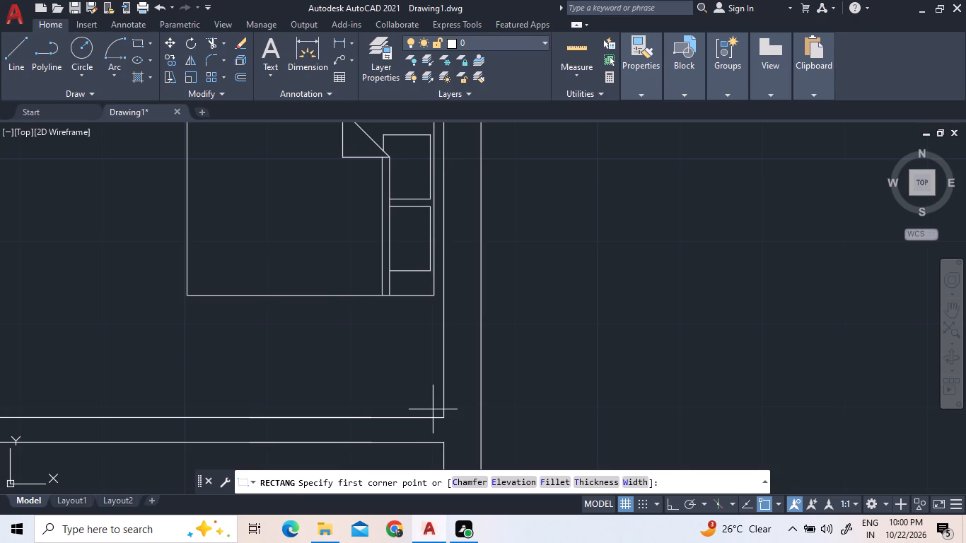
left_click(439, 413)
left_click(332, 303)
scroll(410, 315, "down", 2)
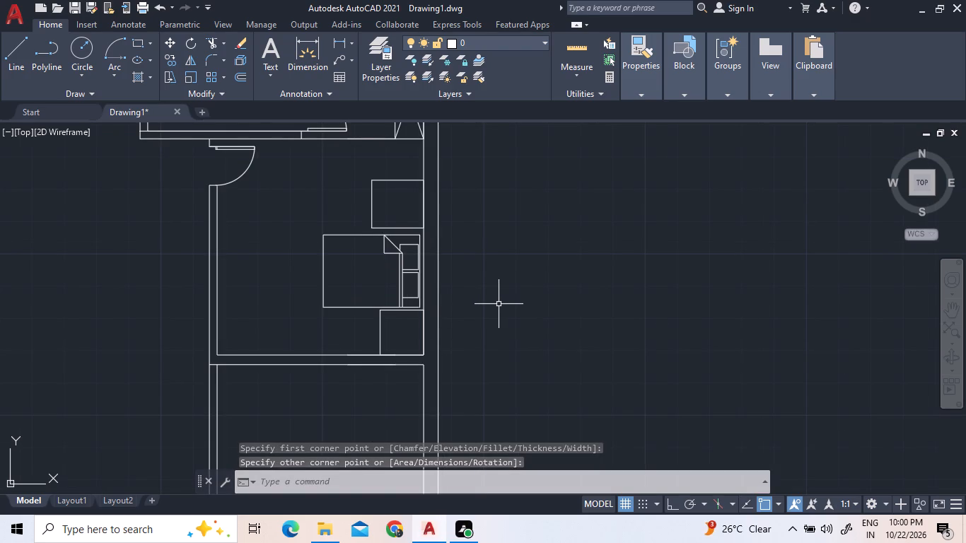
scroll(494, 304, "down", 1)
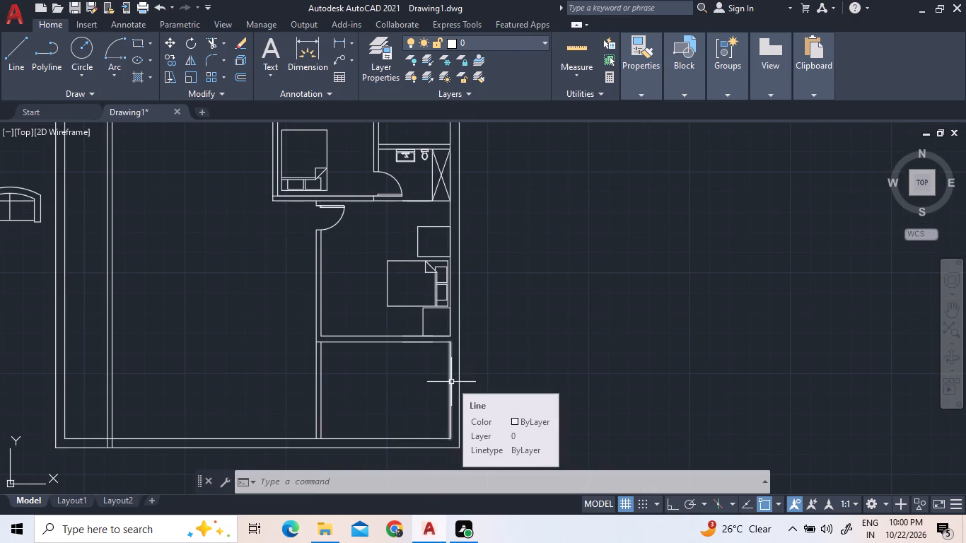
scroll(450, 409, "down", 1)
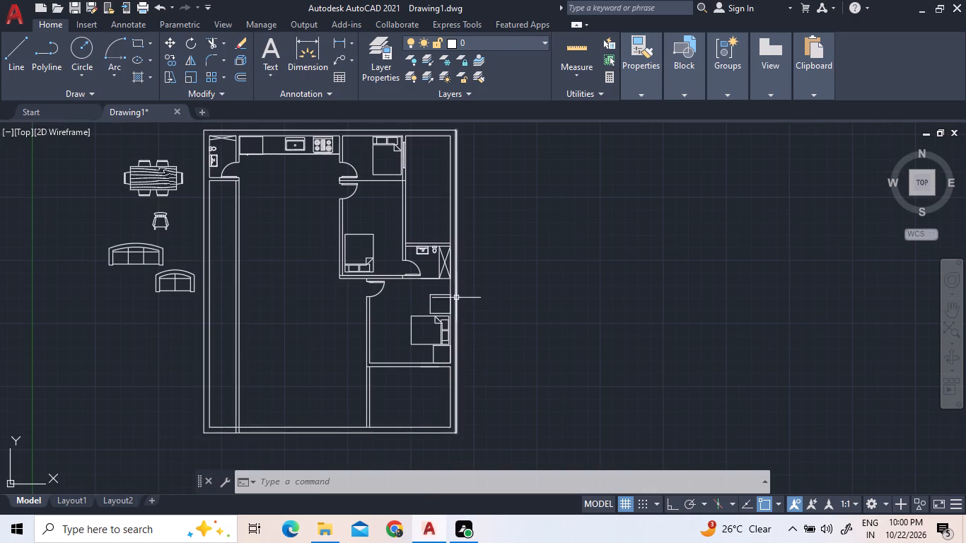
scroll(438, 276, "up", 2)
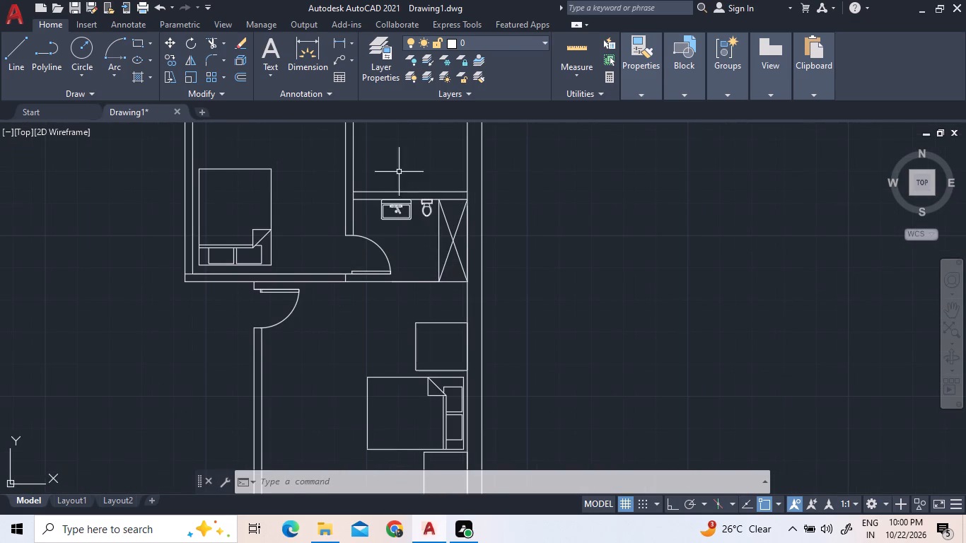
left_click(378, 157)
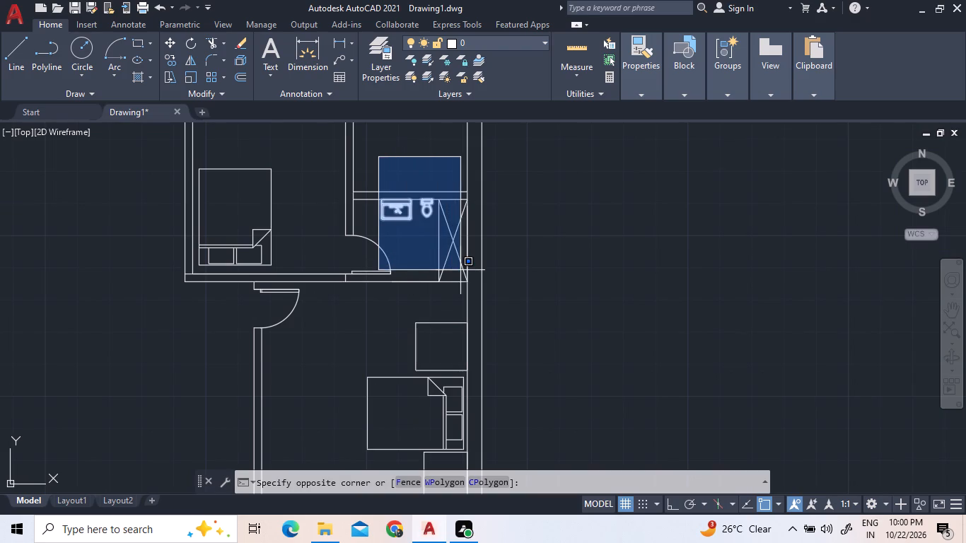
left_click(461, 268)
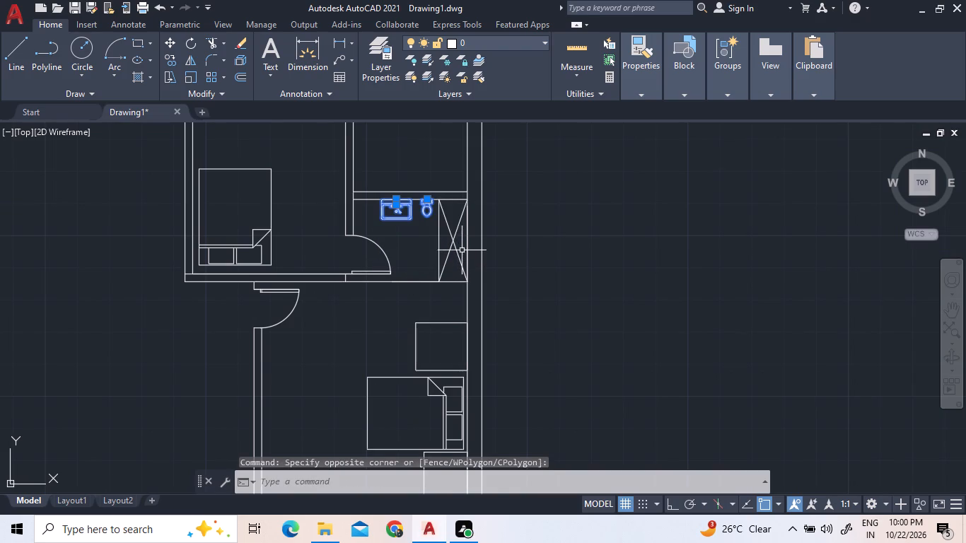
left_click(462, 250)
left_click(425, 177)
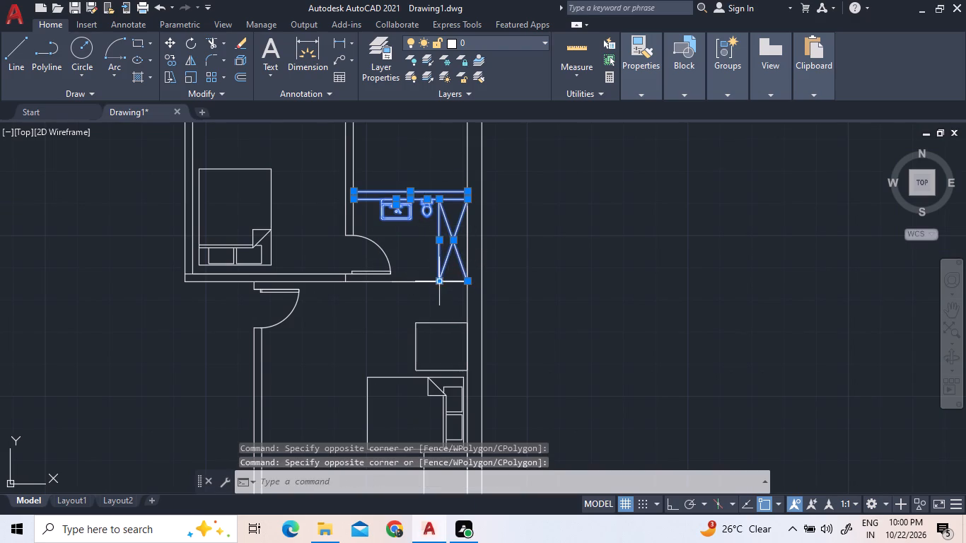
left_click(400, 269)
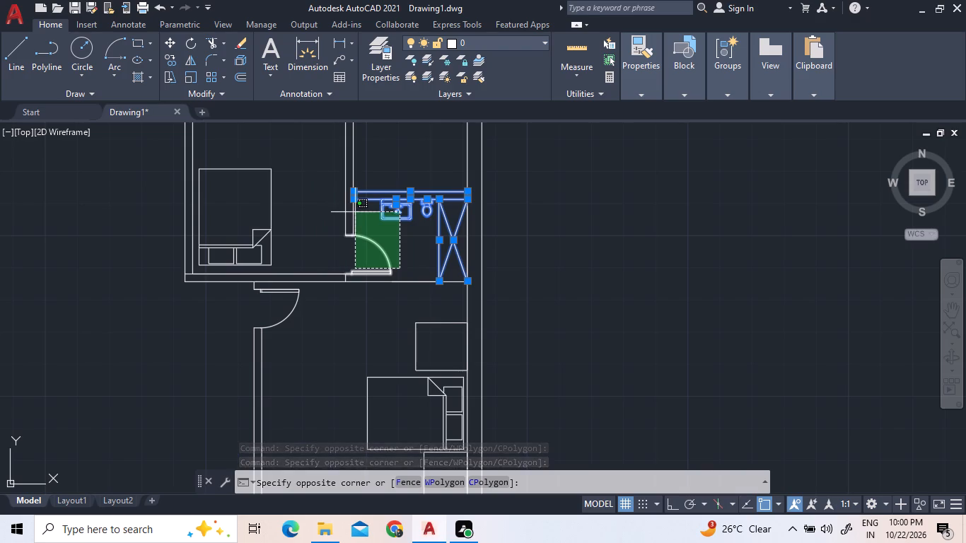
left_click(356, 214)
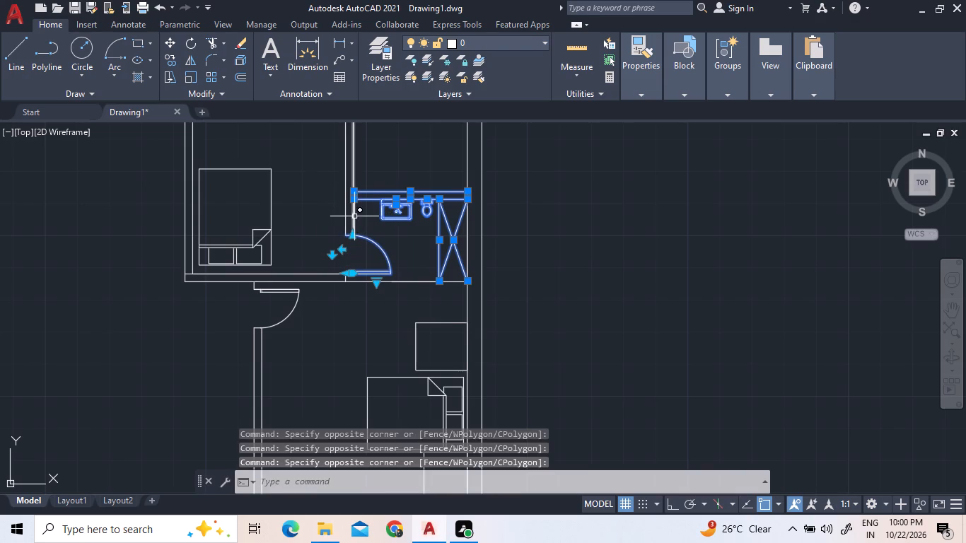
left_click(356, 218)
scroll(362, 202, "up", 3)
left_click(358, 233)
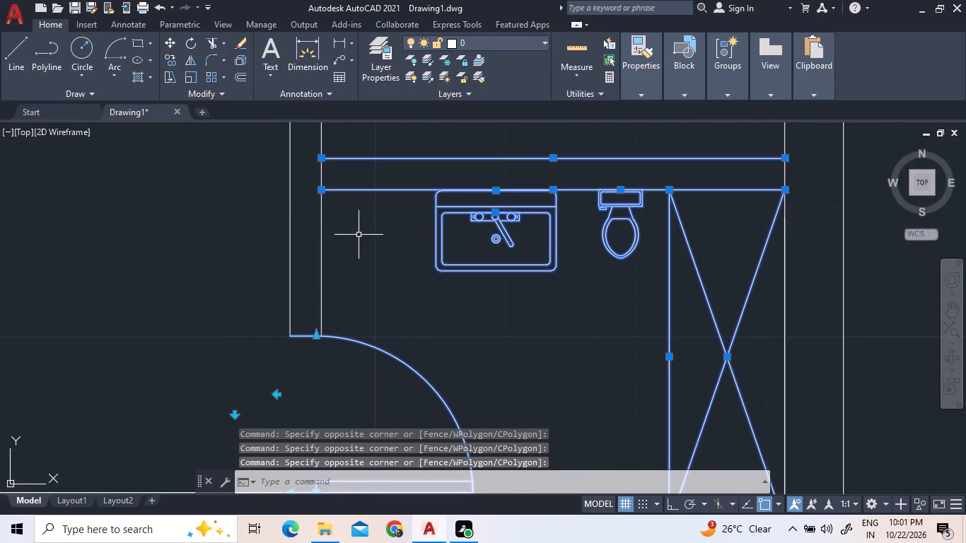
Trim away the short piece of the bathroom's west wall line between the two lines of its north wall.
left_click(211, 39)
left_click(320, 165)
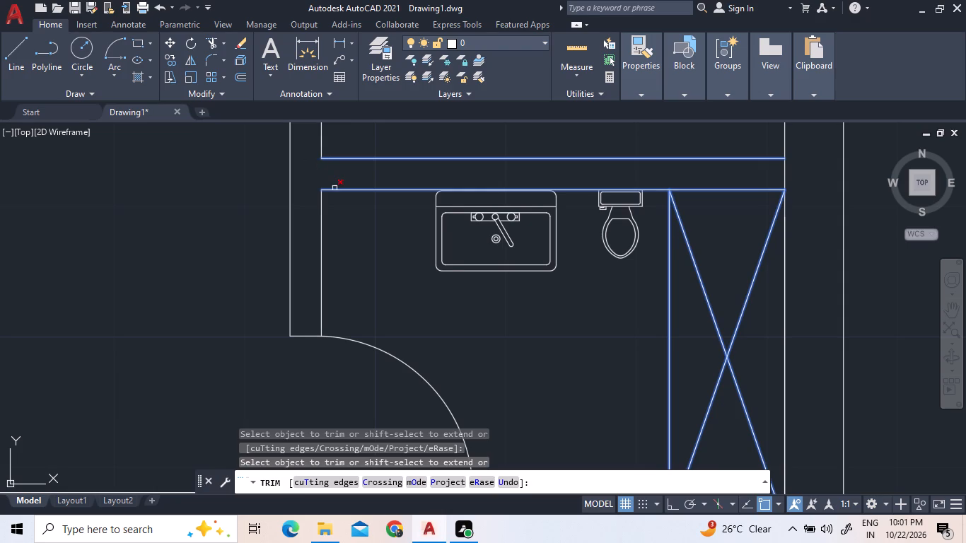
right_click(334, 188)
left_click(375, 202)
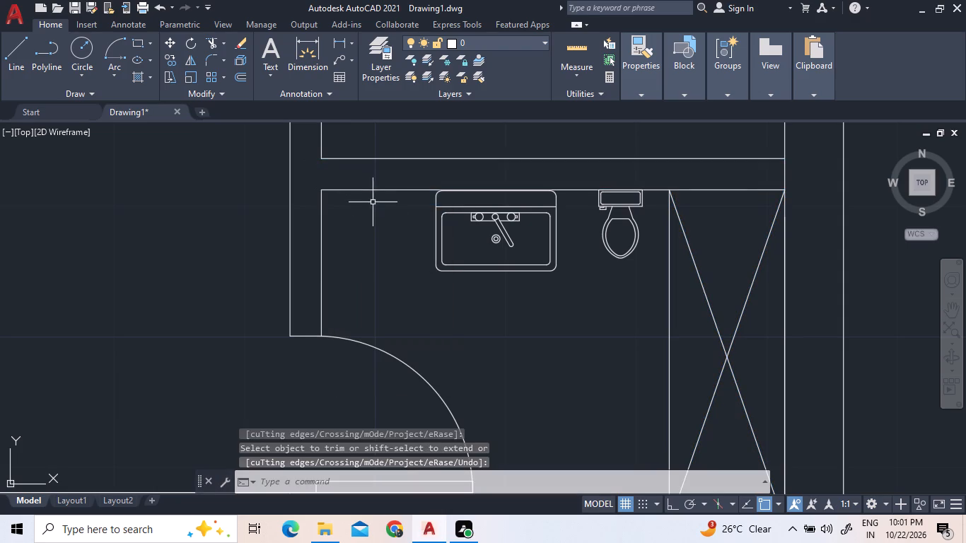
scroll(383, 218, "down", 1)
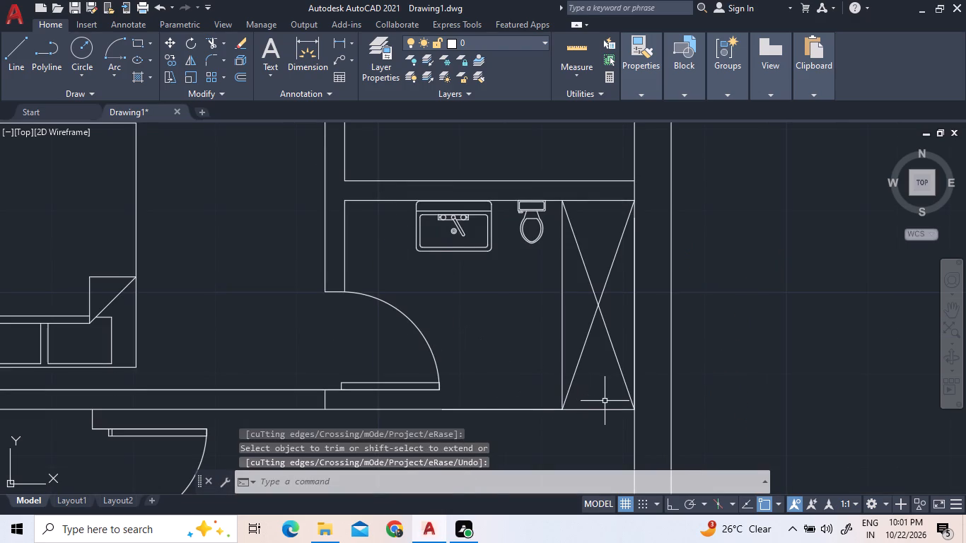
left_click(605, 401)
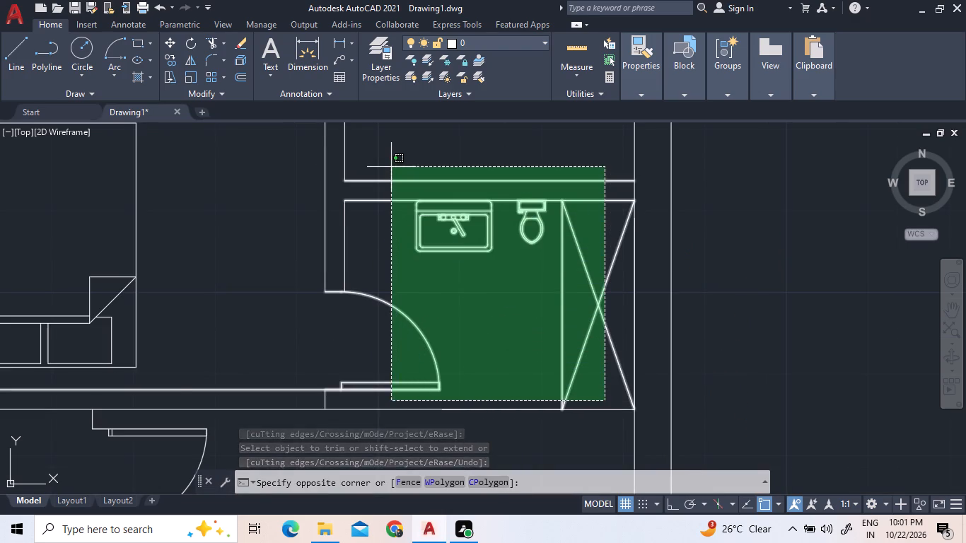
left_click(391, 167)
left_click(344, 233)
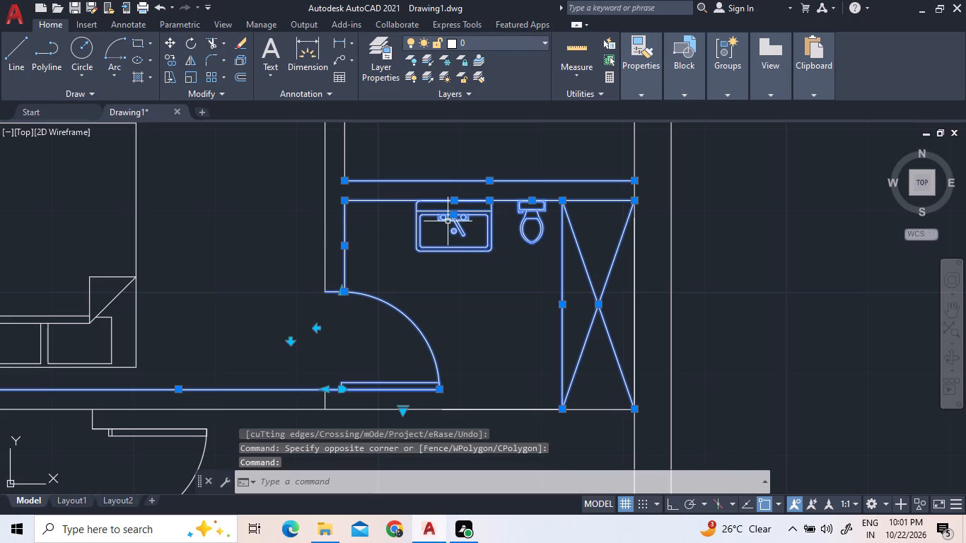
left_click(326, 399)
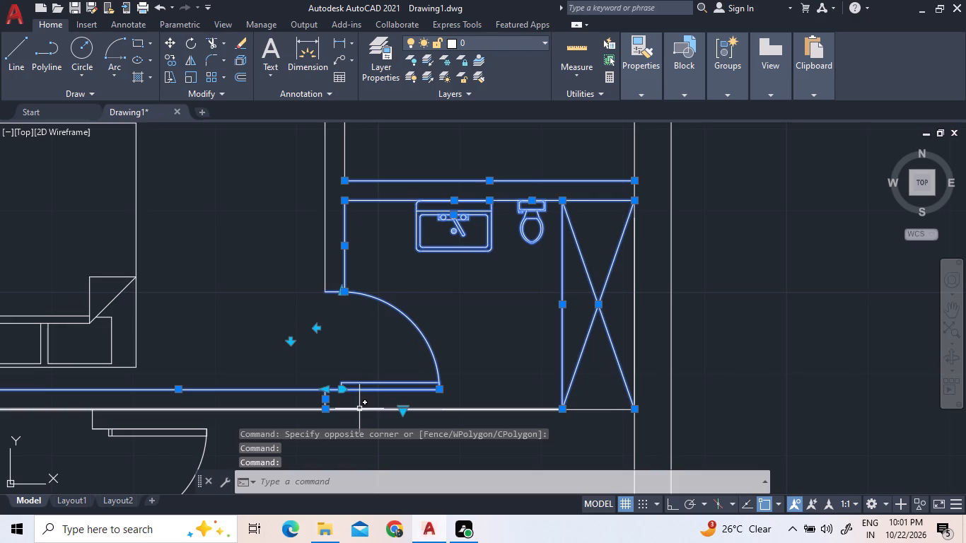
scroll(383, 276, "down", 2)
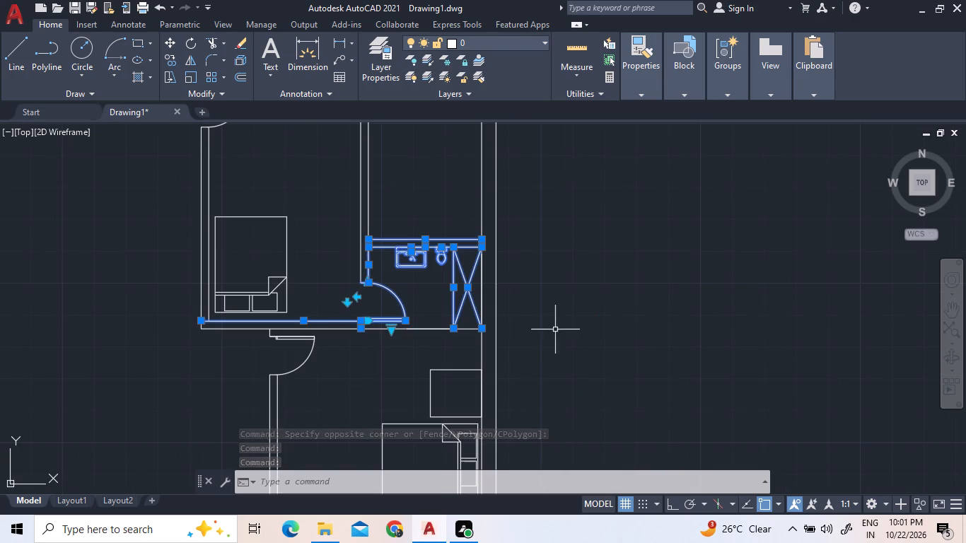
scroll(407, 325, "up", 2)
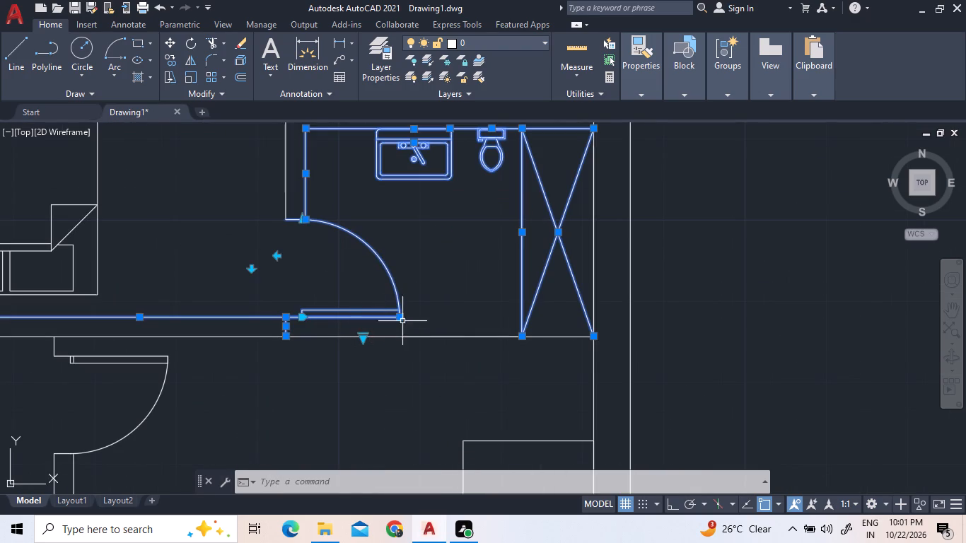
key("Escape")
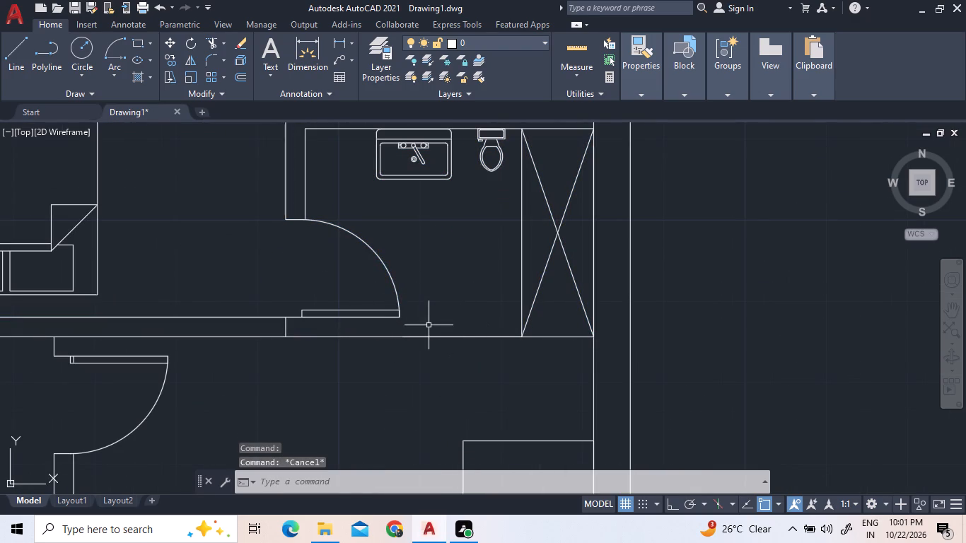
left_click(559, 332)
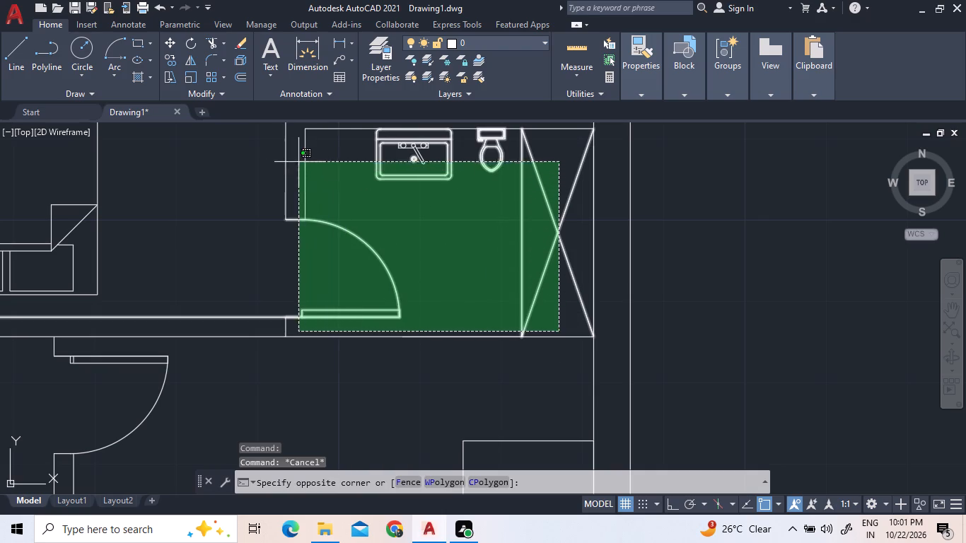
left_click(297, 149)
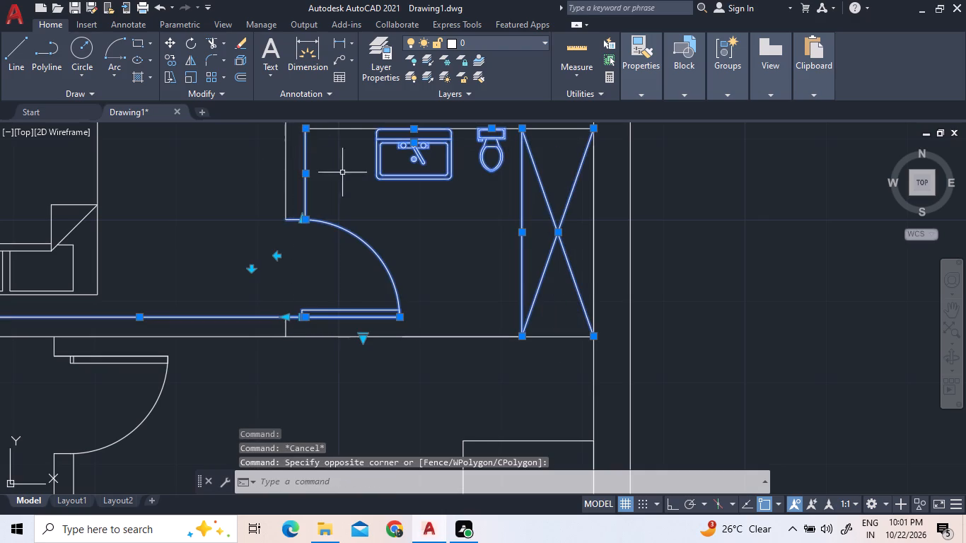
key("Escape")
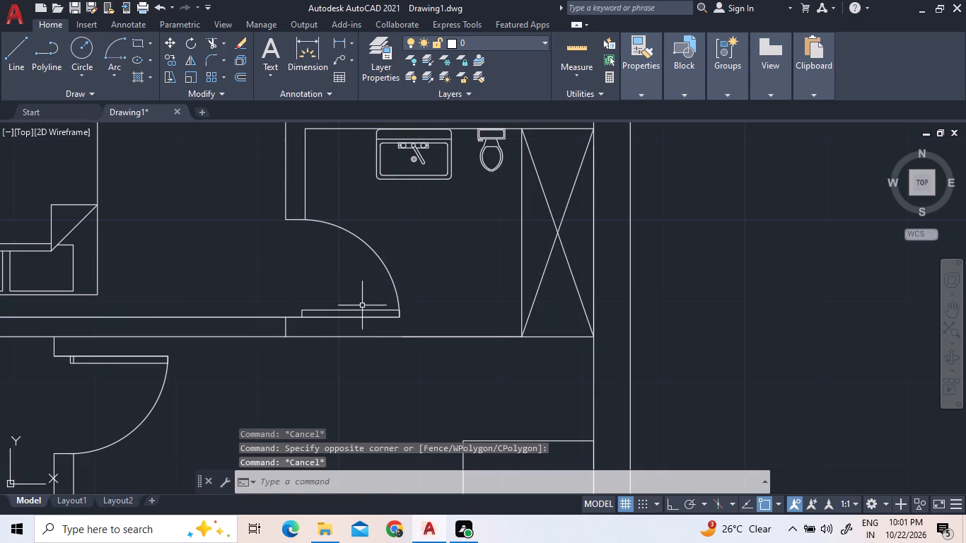
Copy the bathroom's door, fixtures, crossed shaft and adjoining wall lines into the room south of the southern bedroom, against its north and east walls.
left_click(362, 320)
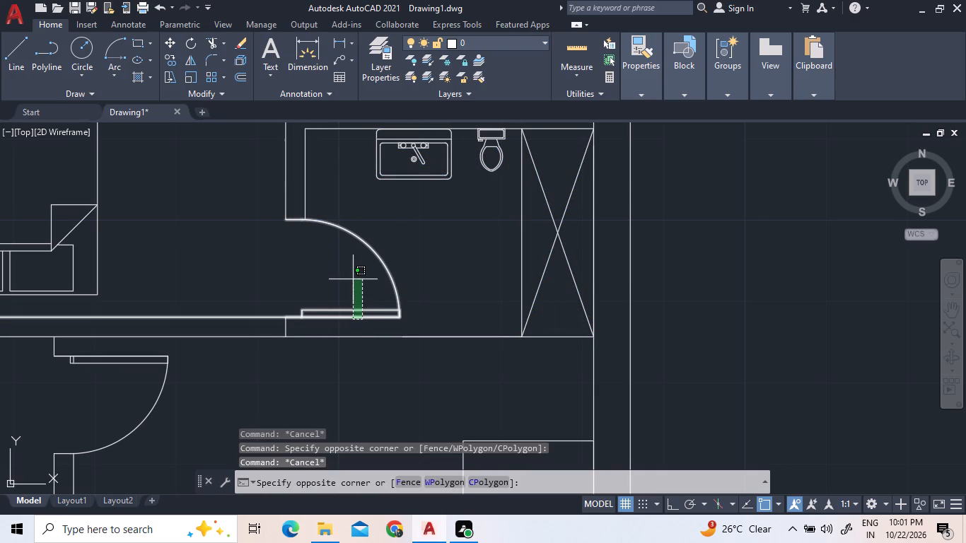
left_click(303, 164)
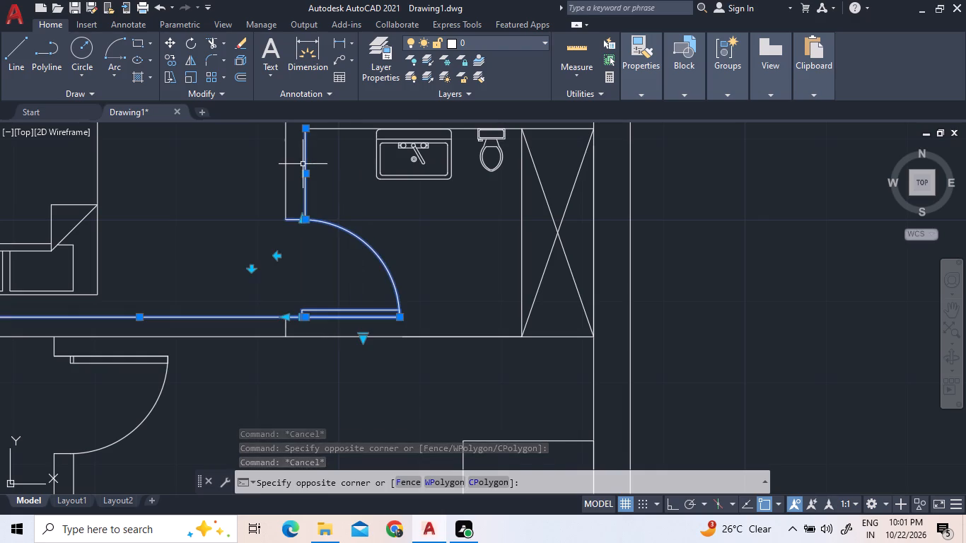
scroll(431, 308, "down", 1)
left_click(511, 306)
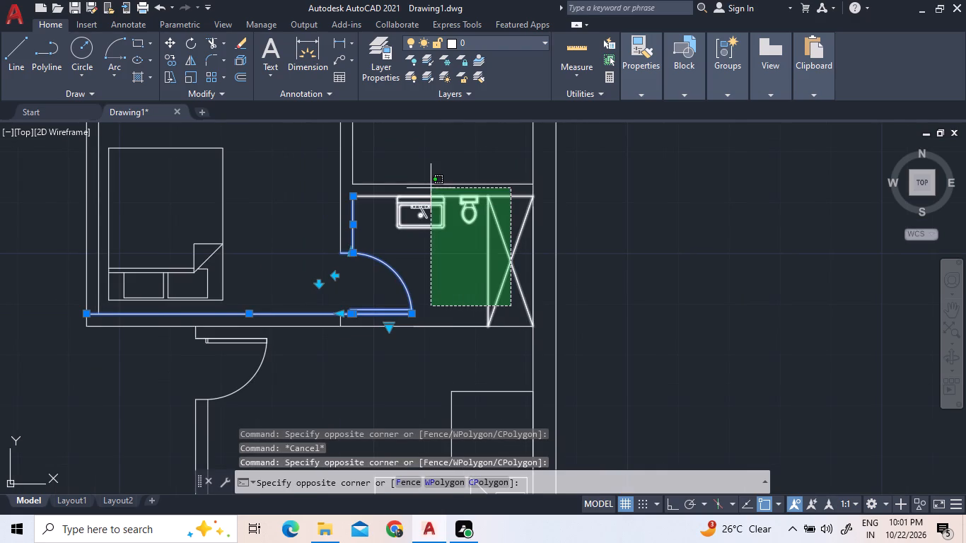
left_click(418, 192)
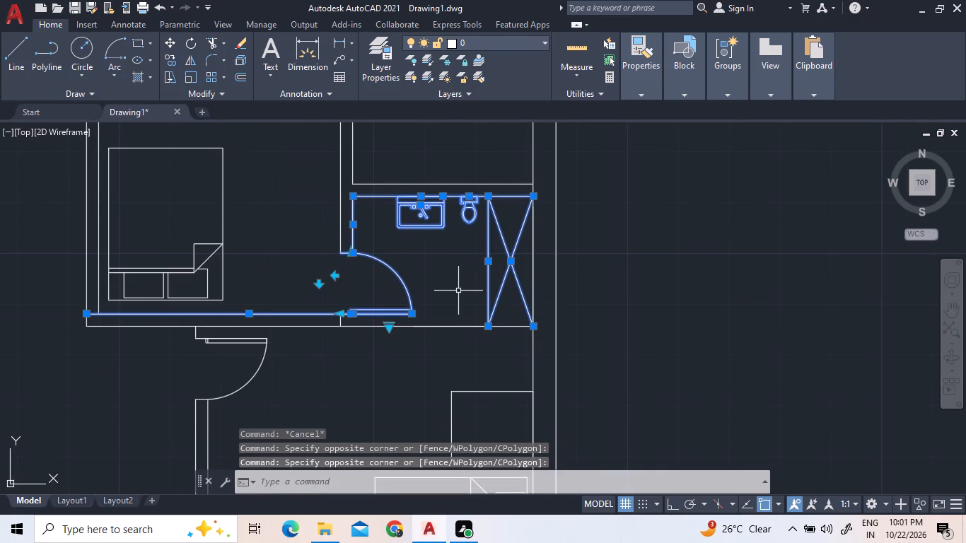
right_click(426, 274)
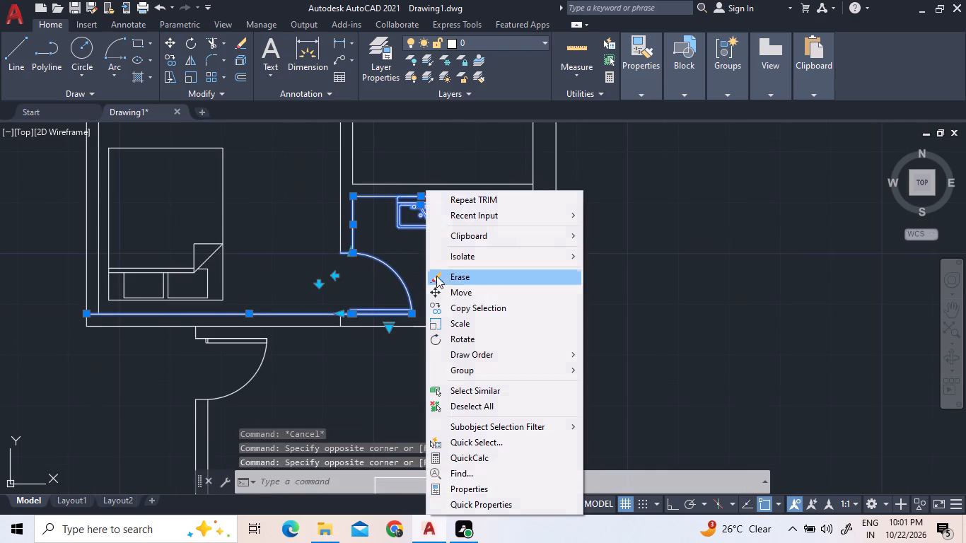
left_click(454, 313)
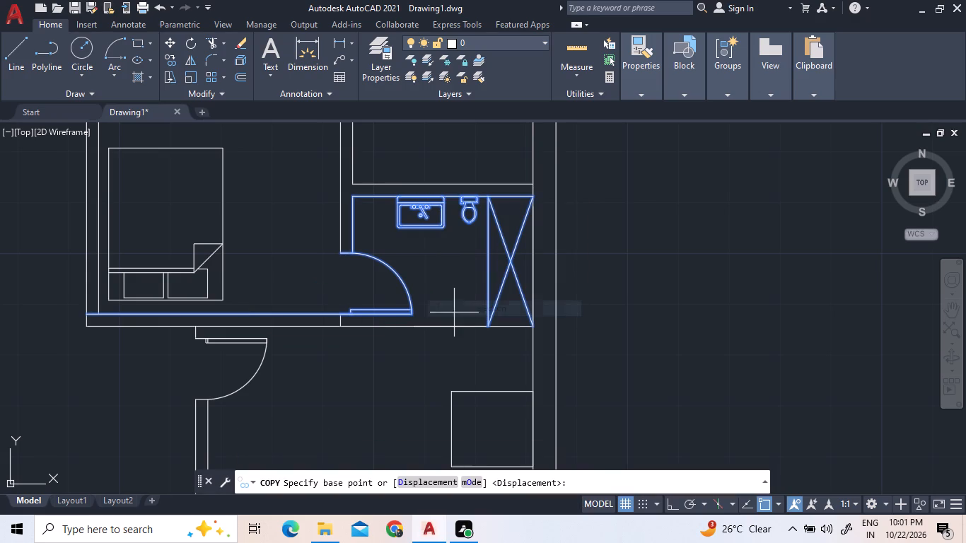
left_click(342, 328)
scroll(356, 315, "down", 2)
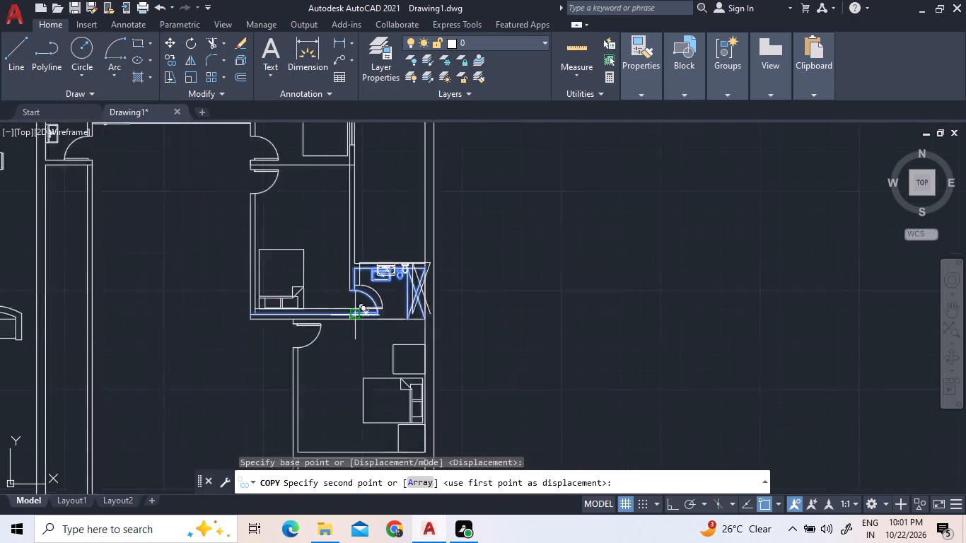
scroll(355, 315, "down", 2)
scroll(349, 392, "up", 3)
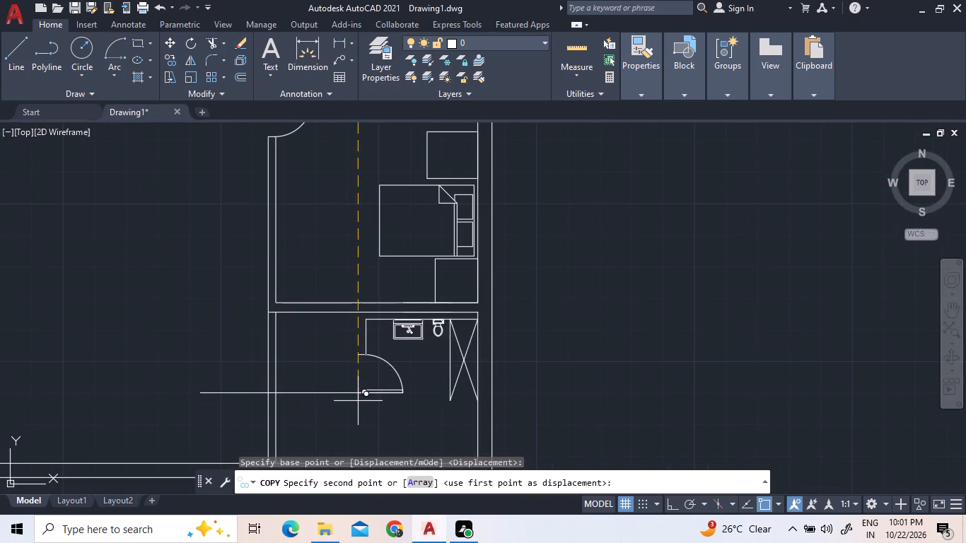
scroll(358, 401, "up", 1)
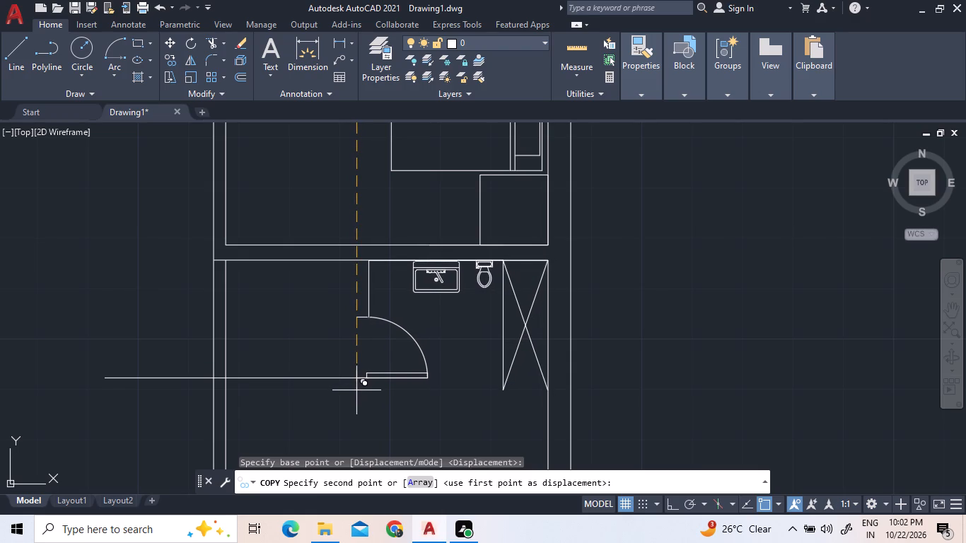
left_click(356, 390)
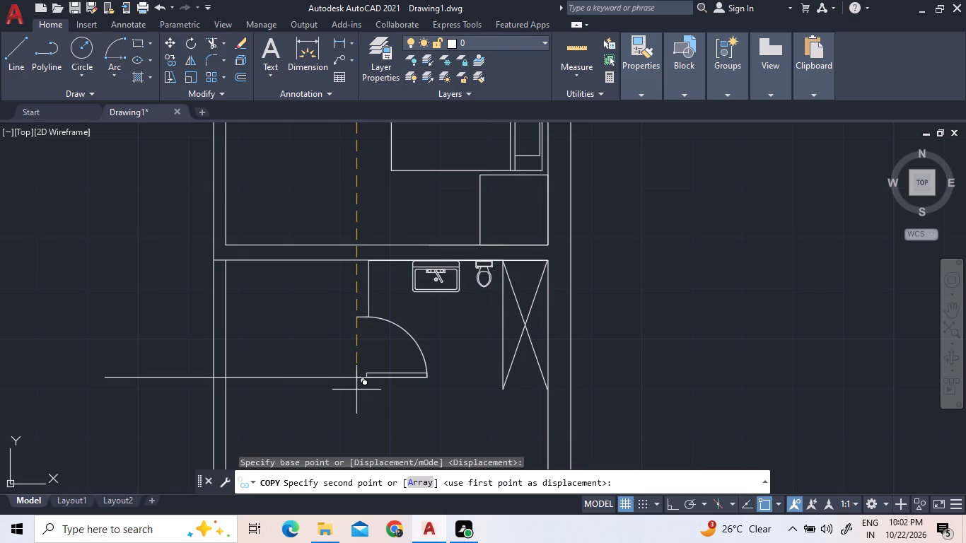
key("Escape")
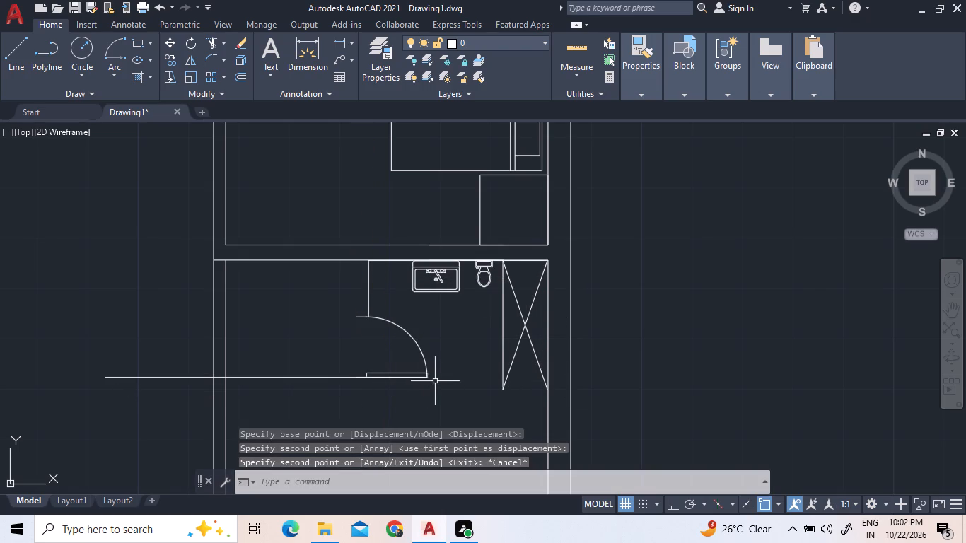
Extend the copied bathroom's south wall line eastward across the crossed shaft to the building's east wall.
left_click(226, 45)
left_click(233, 98)
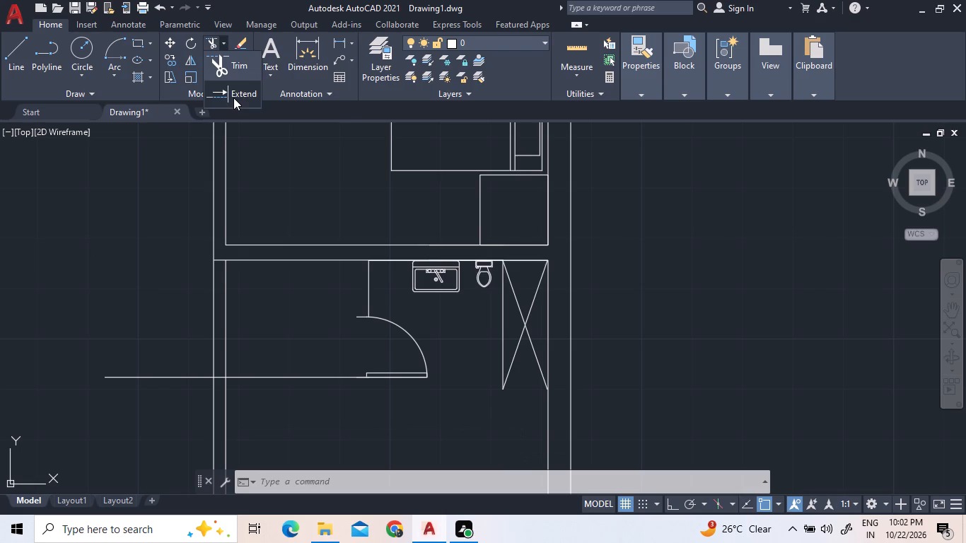
left_click(347, 377)
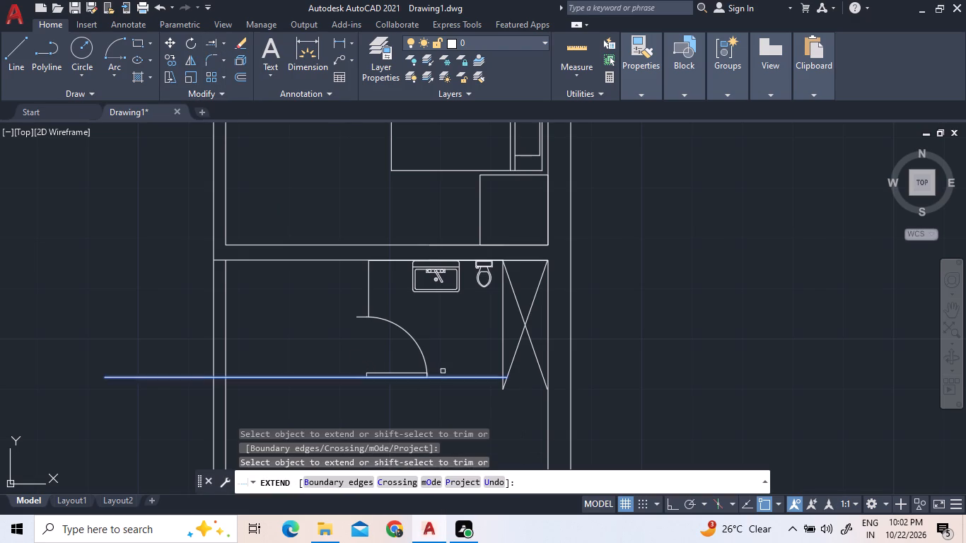
left_click(485, 379)
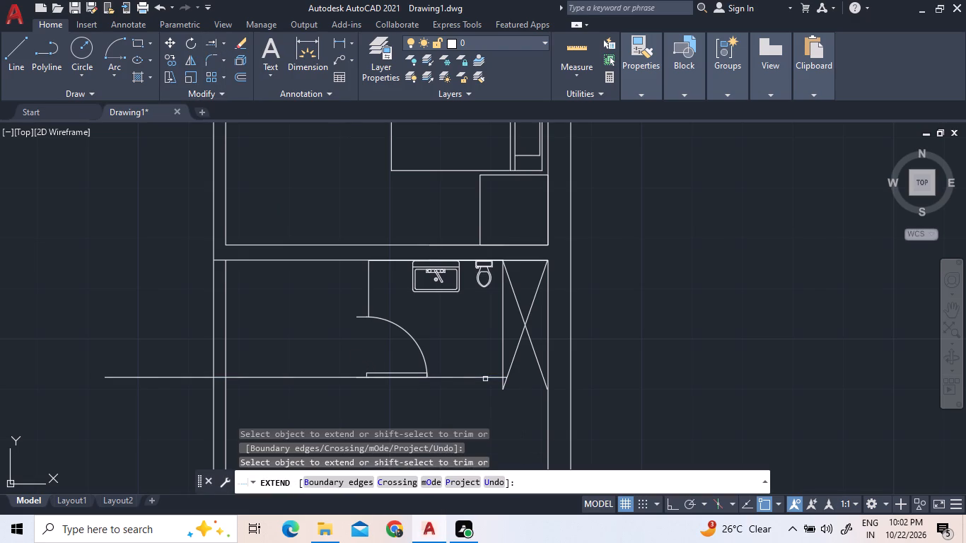
left_click(491, 379)
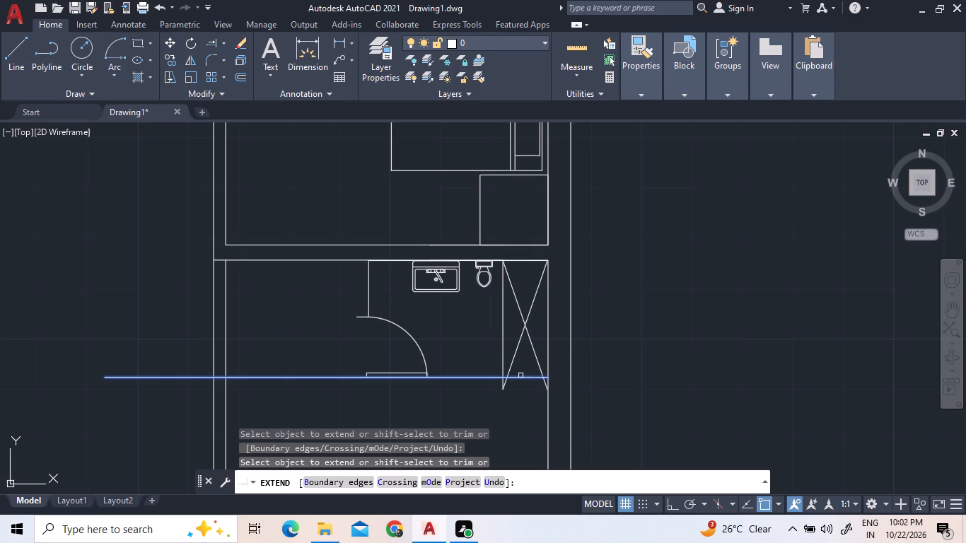
left_click(526, 377)
key("Escape")
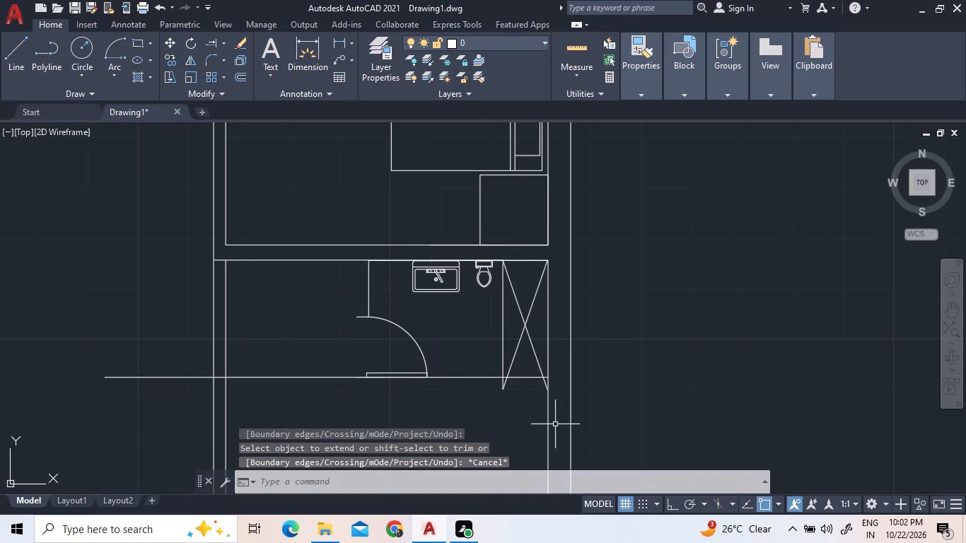
Trim the ends of the crossed shaft's west edge and both diagonals that project south of the copied bathroom's south wall line.
scroll(552, 399, "up", 3)
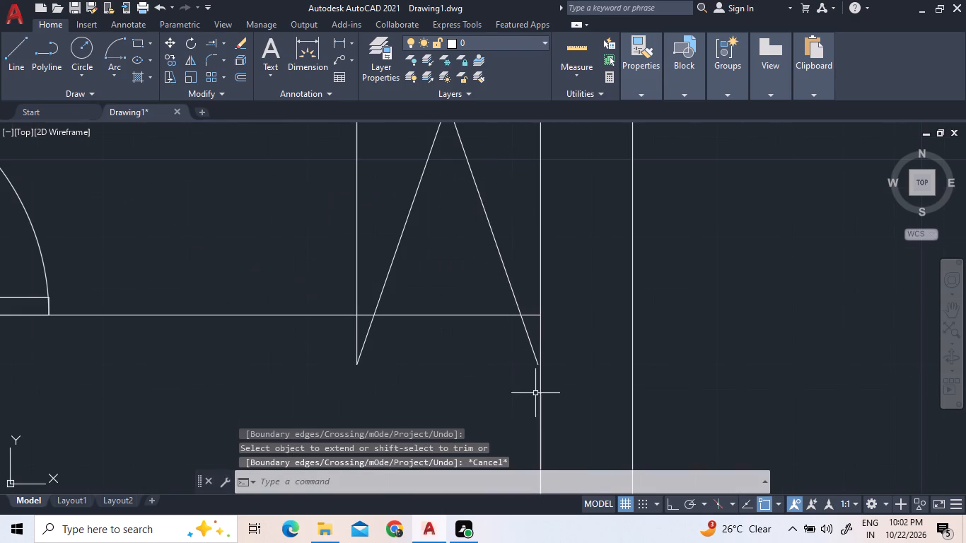
left_click(222, 35)
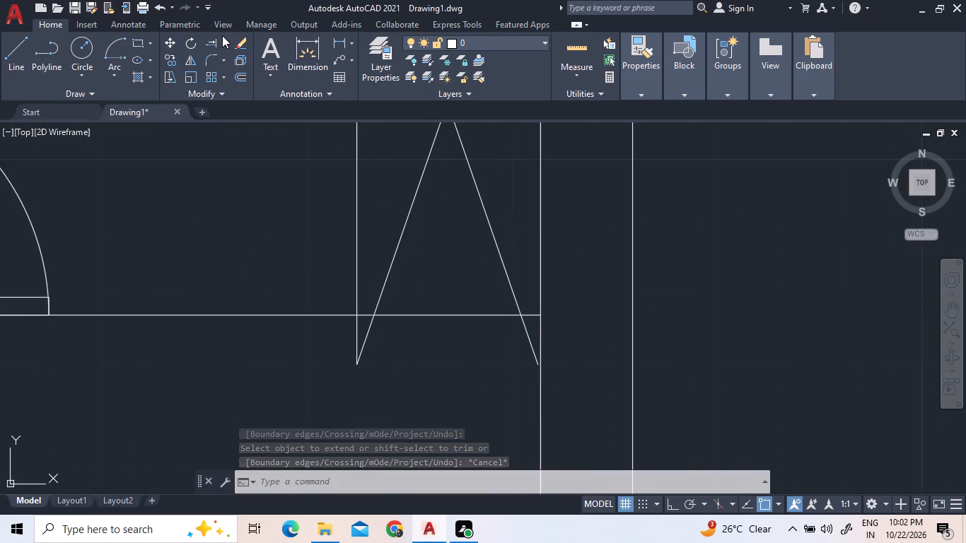
left_click(224, 44)
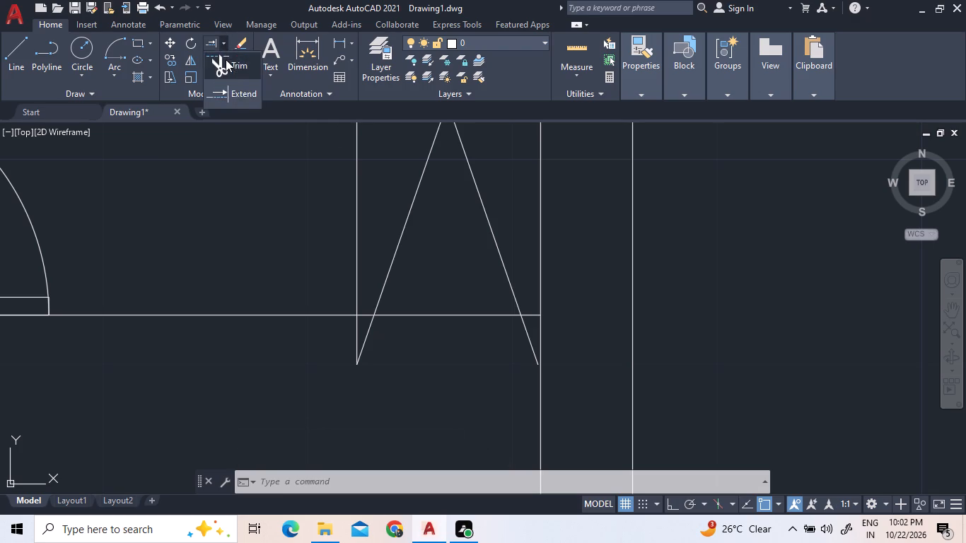
left_click(226, 59)
left_click(417, 354)
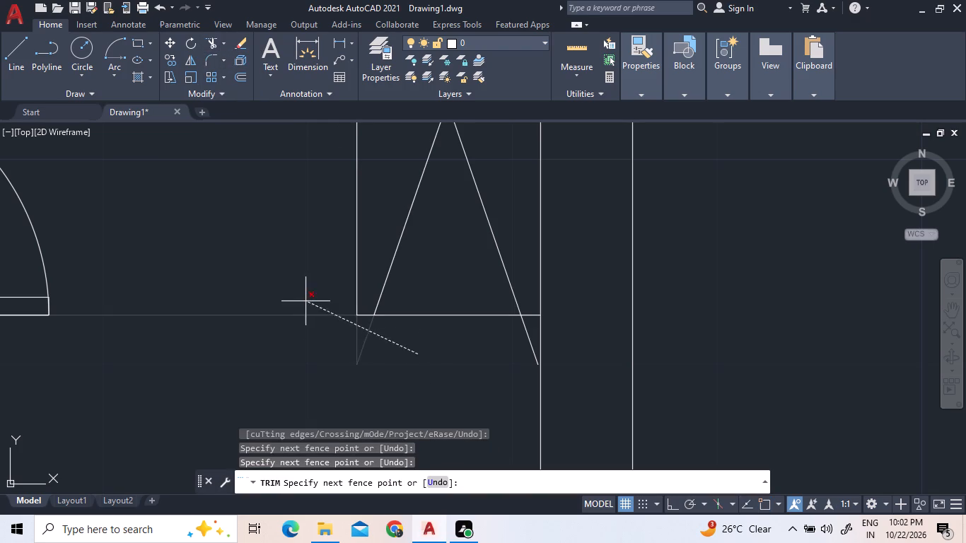
left_click(313, 336)
left_click(410, 358)
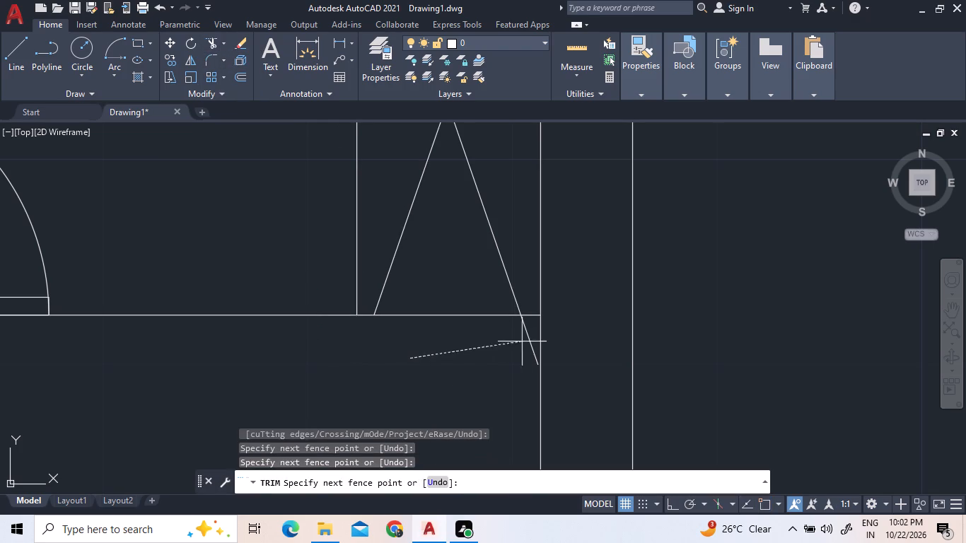
left_click(538, 334)
Draw a vertical line with Ortho on from the west end of the copied door's jamb north to just past the bathroom's north wall line.
scroll(489, 351, "down", 3)
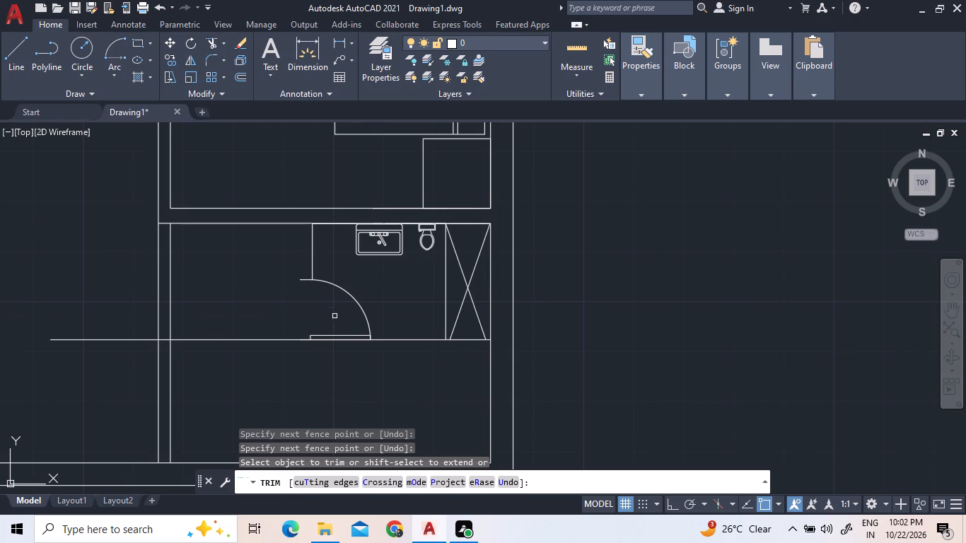
scroll(419, 317, "down", 2)
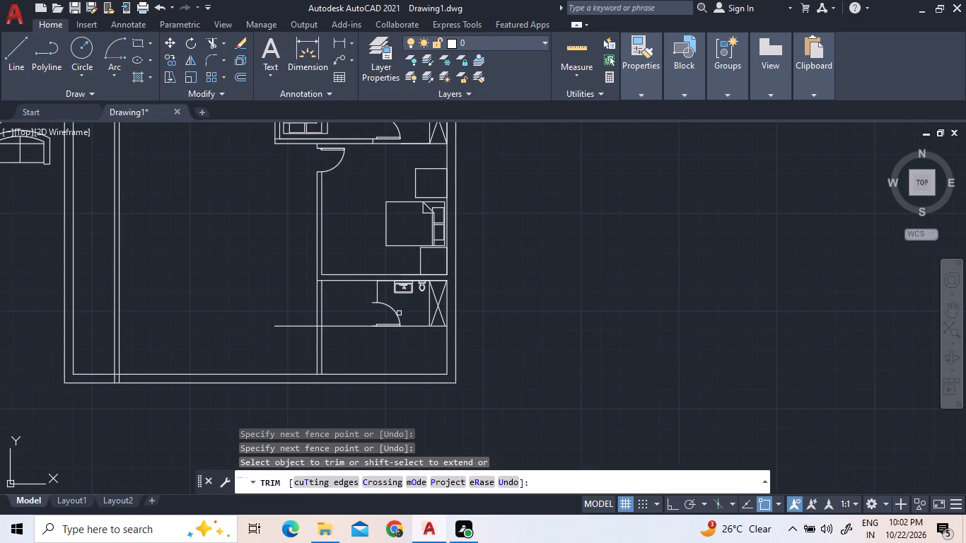
scroll(396, 307, "up", 2)
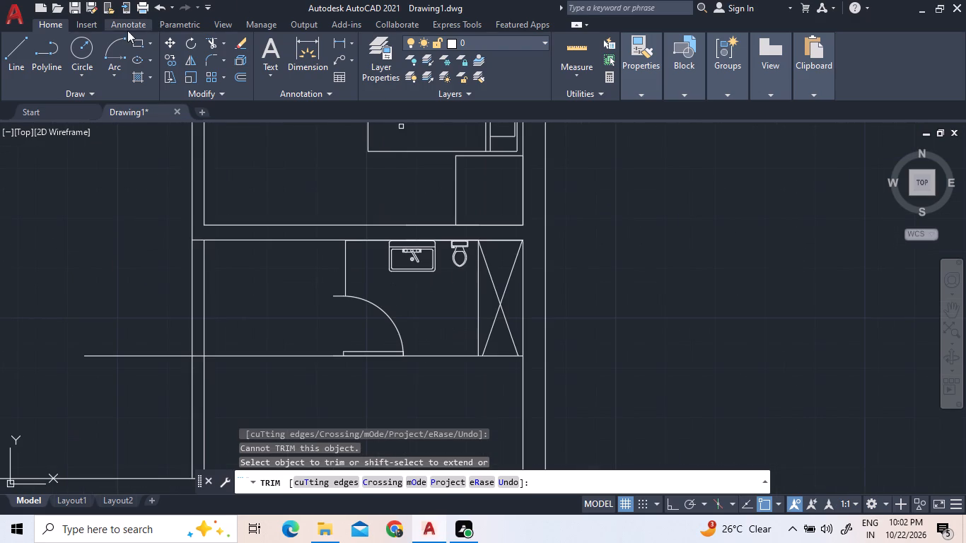
left_click(26, 62)
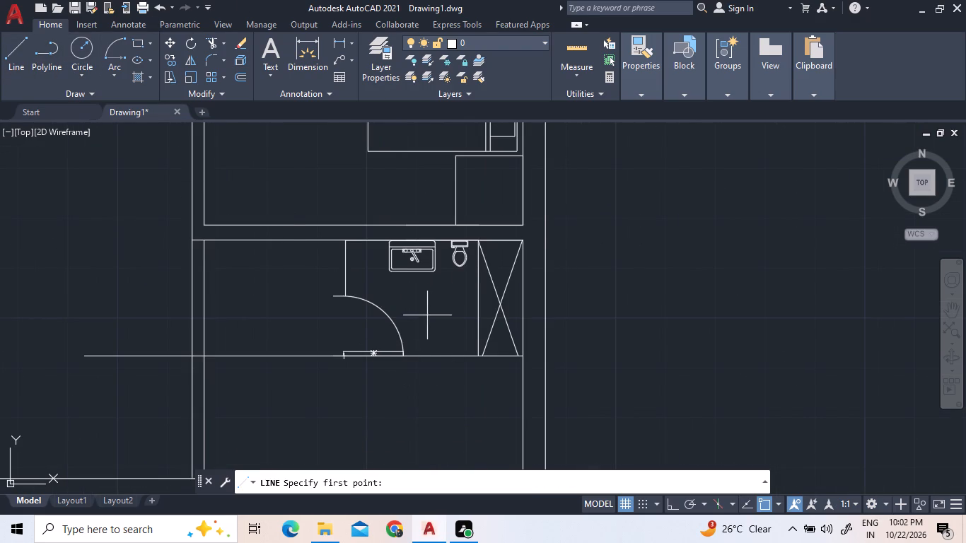
scroll(363, 286, "up", 1)
left_click(315, 305)
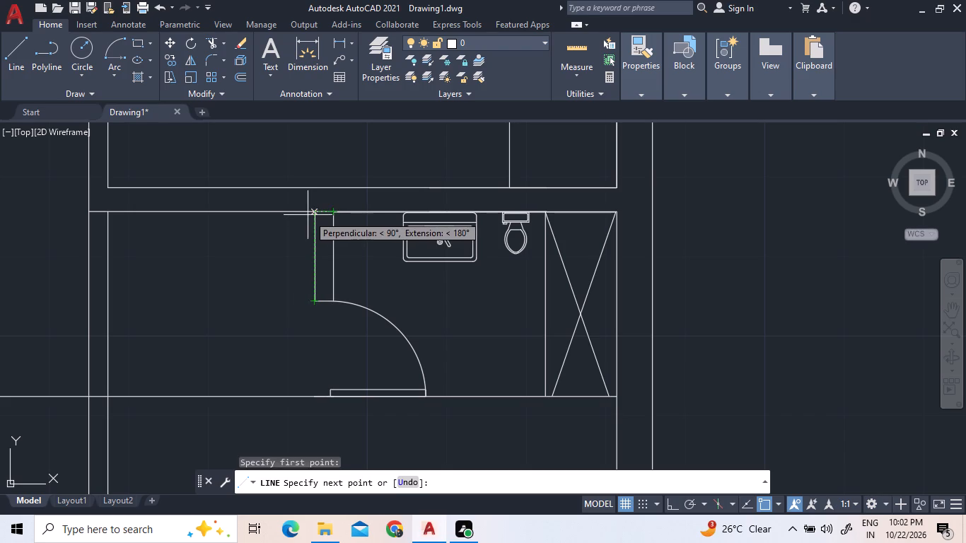
scroll(317, 215, "up", 3)
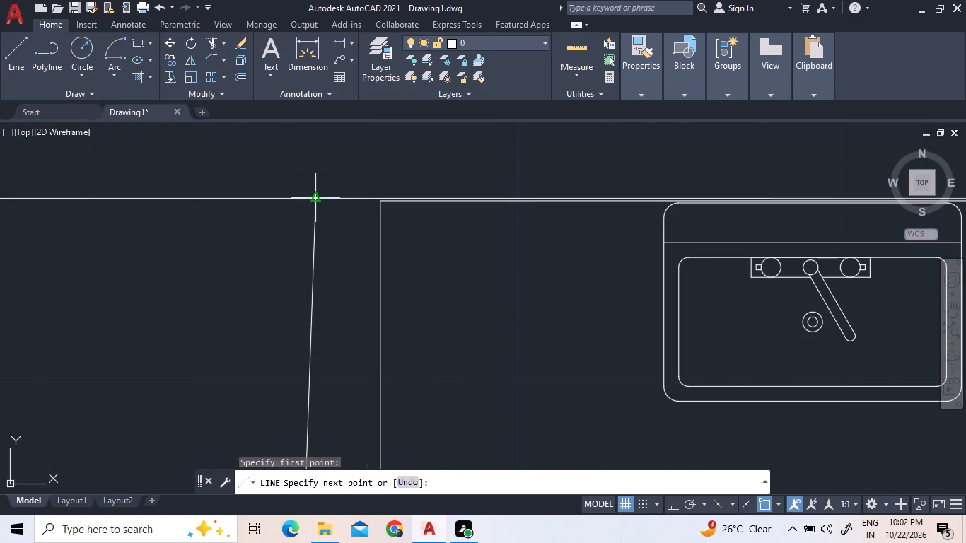
key("F8")
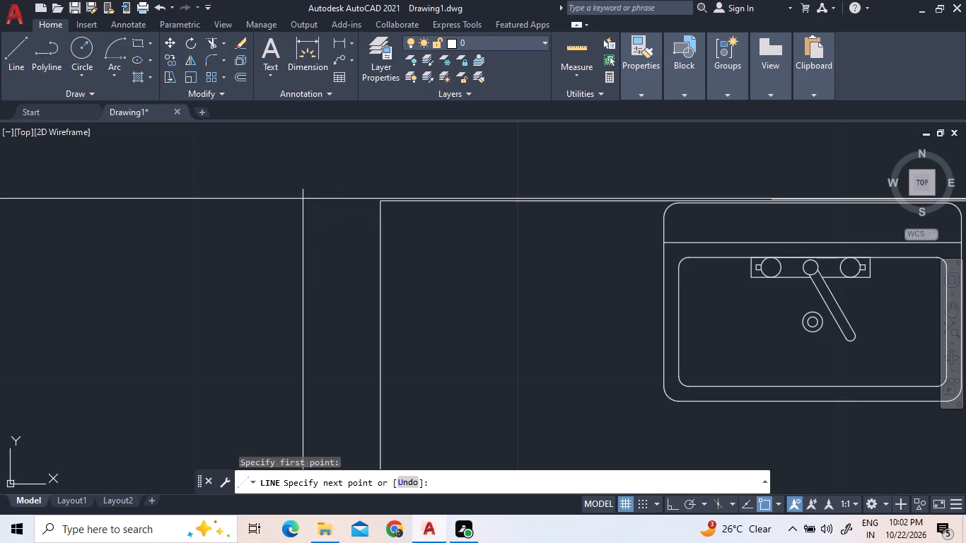
left_click(315, 189)
scroll(326, 220, "down", 3)
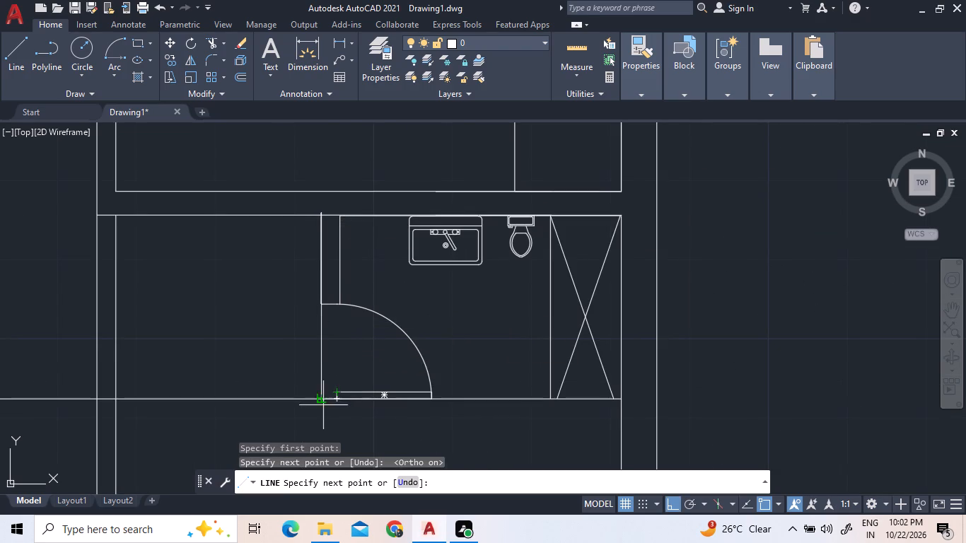
scroll(322, 405, "up", 3)
key("Escape")
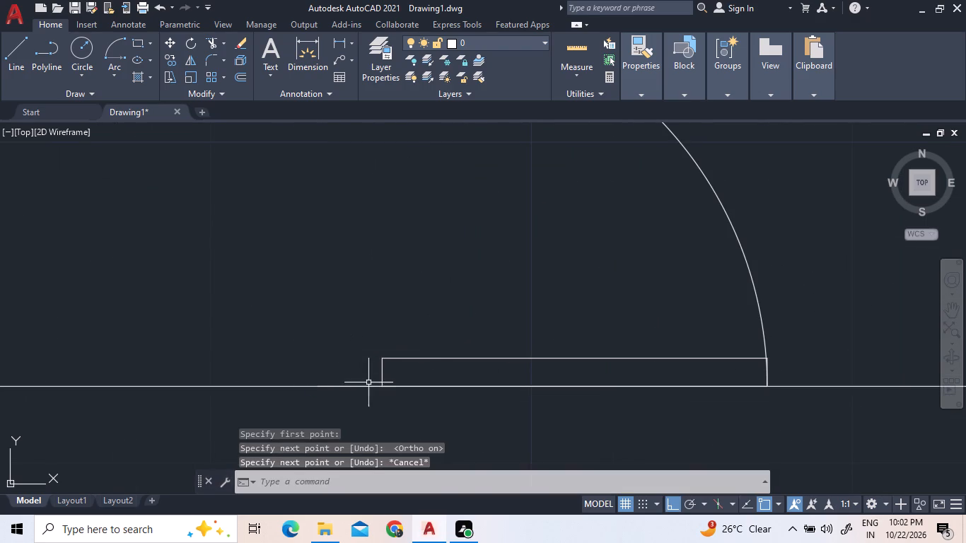
Trim the short end of the new west wall line that projects above the copied bathroom's north wall line.
scroll(380, 404, "down", 2)
scroll(429, 321, "down", 2)
scroll(421, 229, "up", 4)
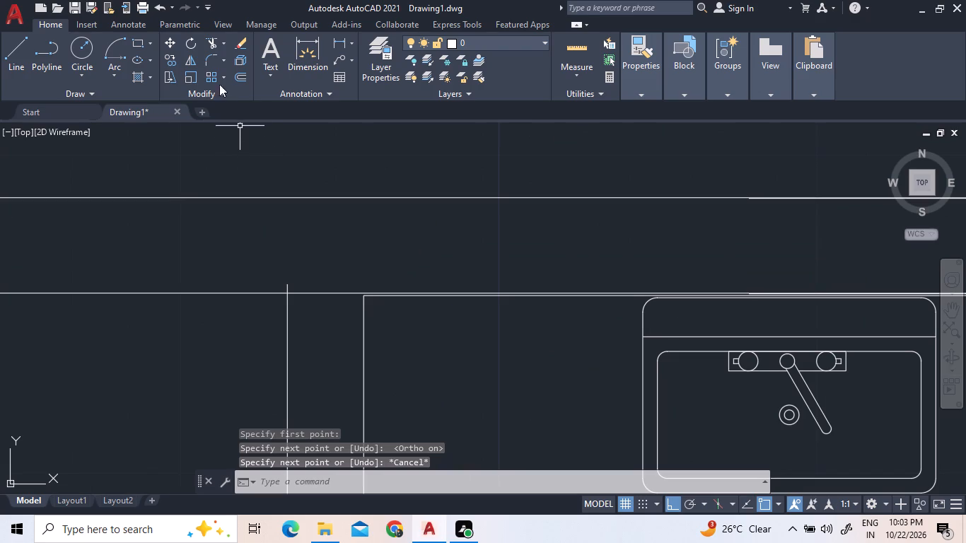
left_click(211, 47)
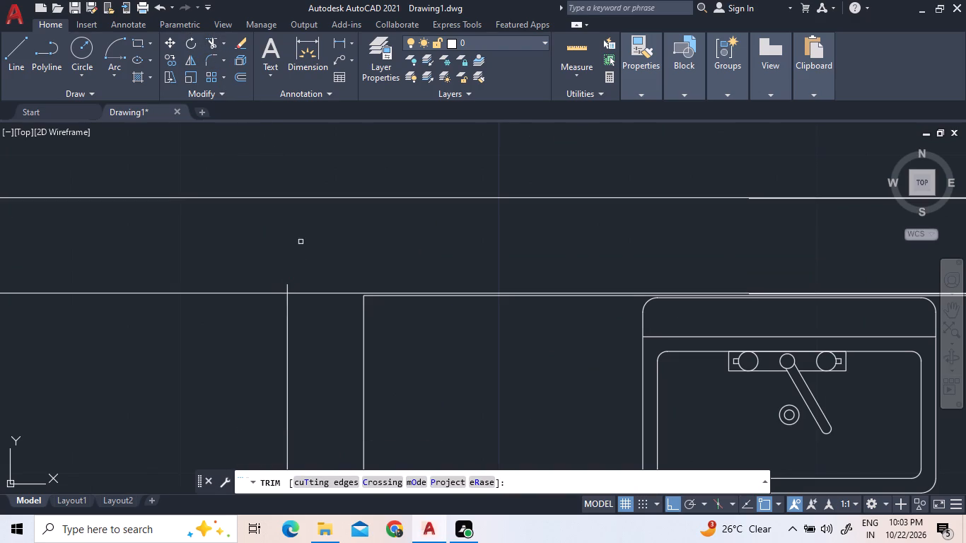
scroll(301, 240, "down", 1)
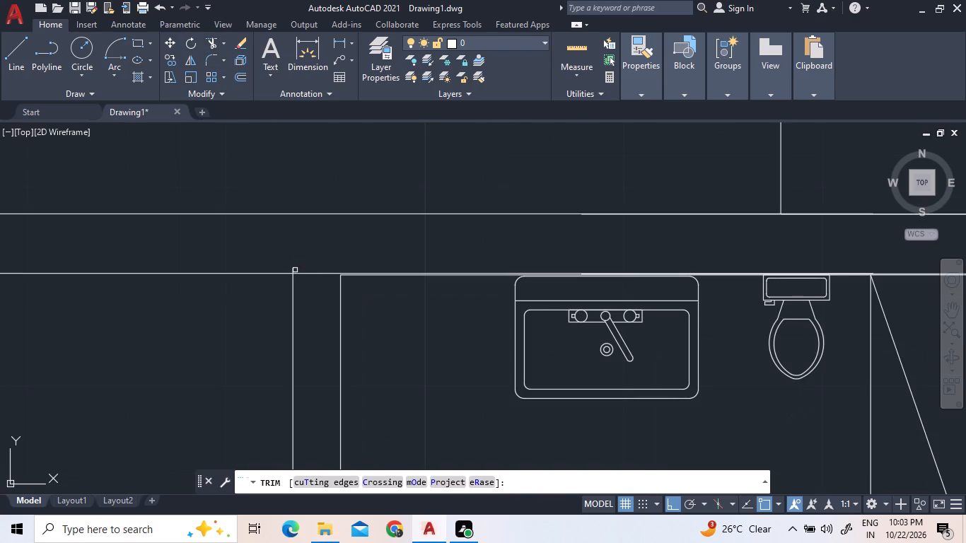
left_click(295, 270)
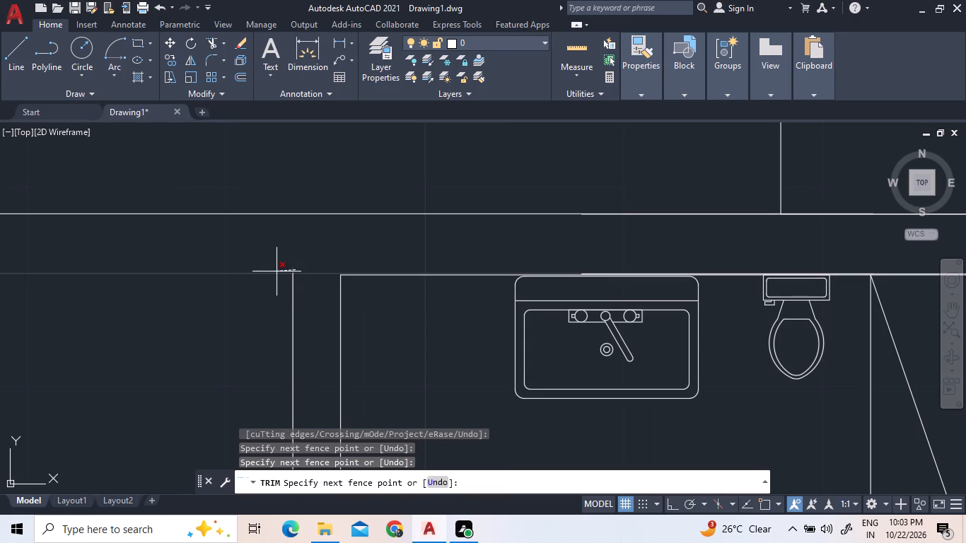
left_click(274, 267)
scroll(331, 230, "down", 2)
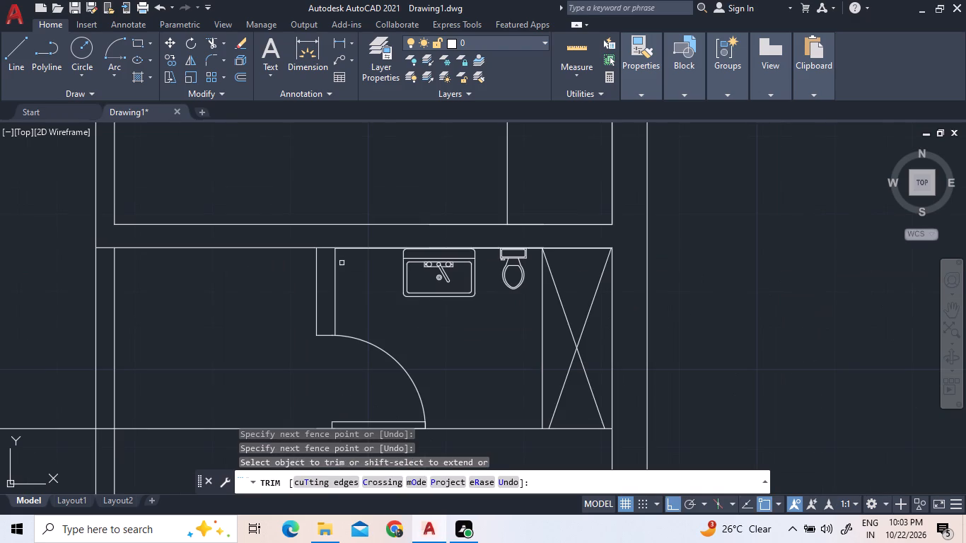
Trim the copied bathroom's north wall line between the two lines of its west wall.
key("Escape")
scroll(371, 267, "down", 1)
scroll(384, 370, "up", 2)
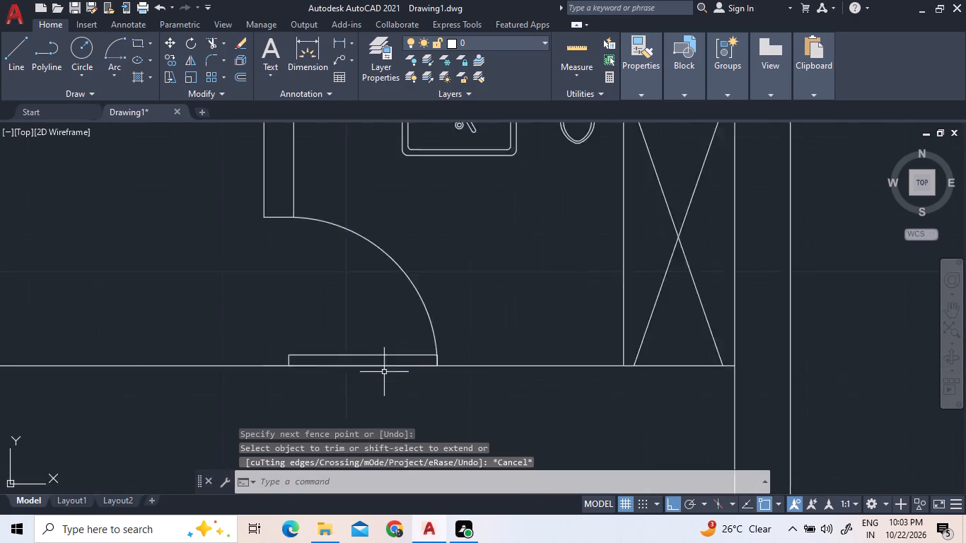
scroll(384, 372, "up", 2)
scroll(384, 372, "down", 2)
middle_click_drag(482, 313, 397, 291)
scroll(396, 329, "down", 2)
scroll(395, 230, "up", 2)
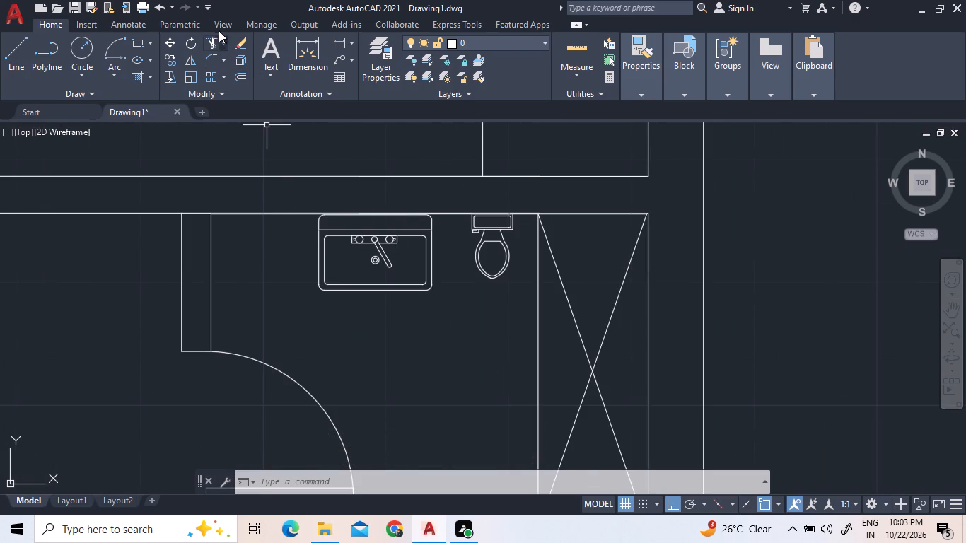
left_click(206, 45)
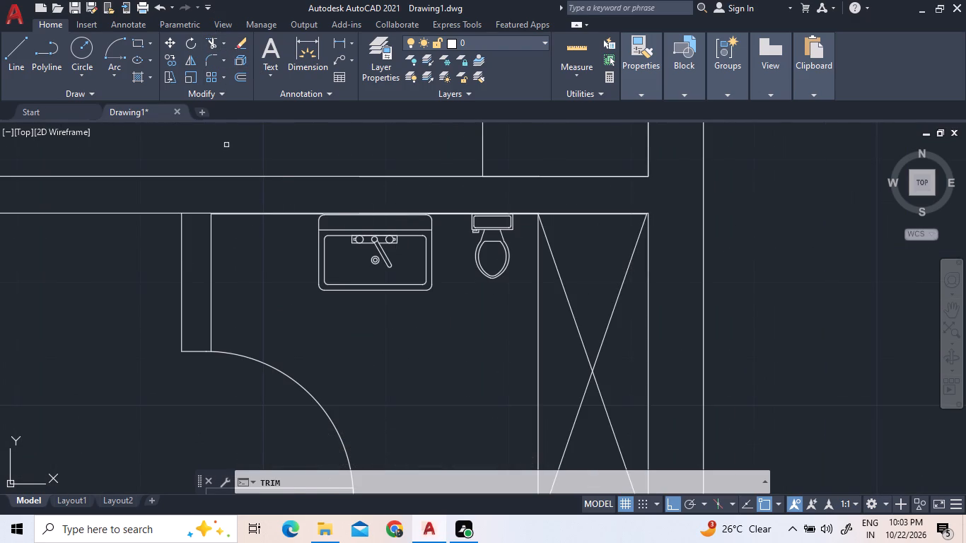
left_click(198, 214)
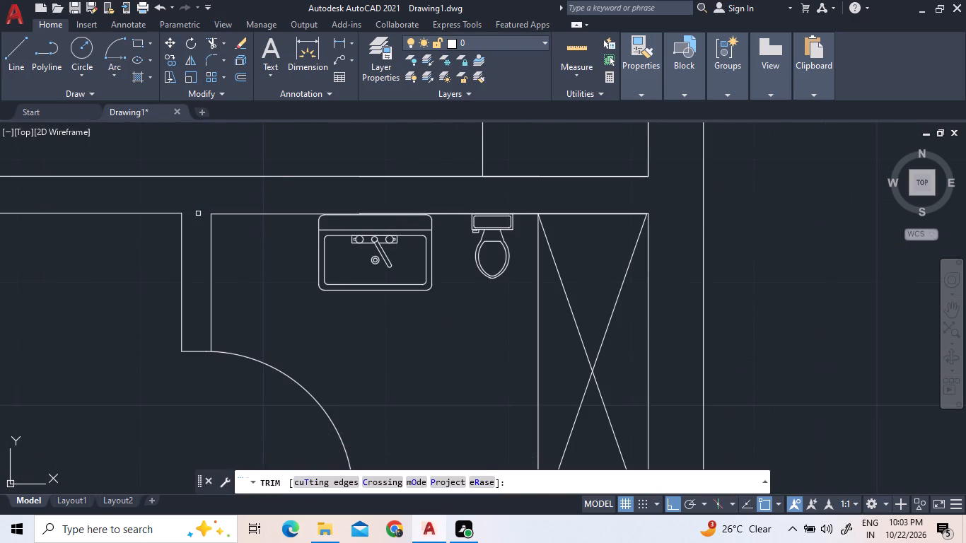
scroll(225, 202, "down", 2)
scroll(305, 257, "down", 1)
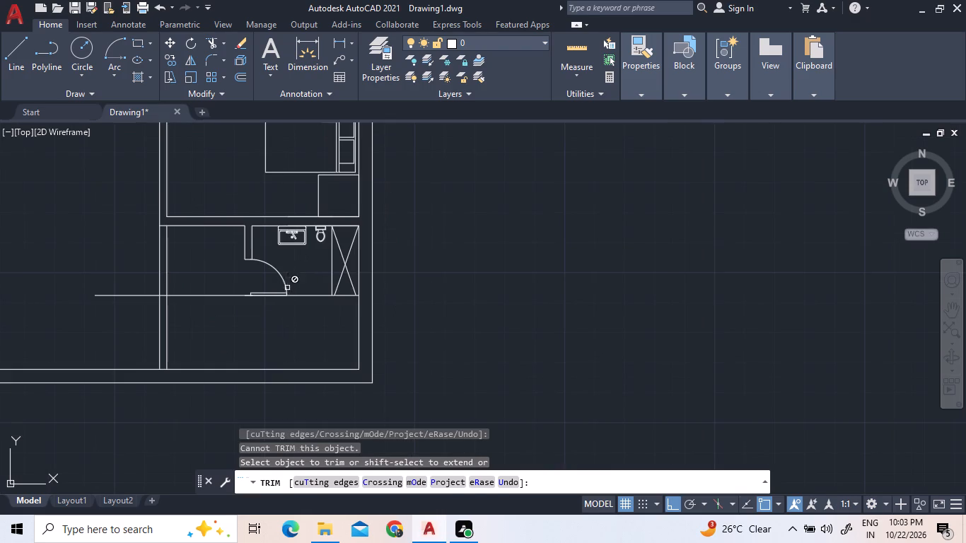
right_click(231, 281)
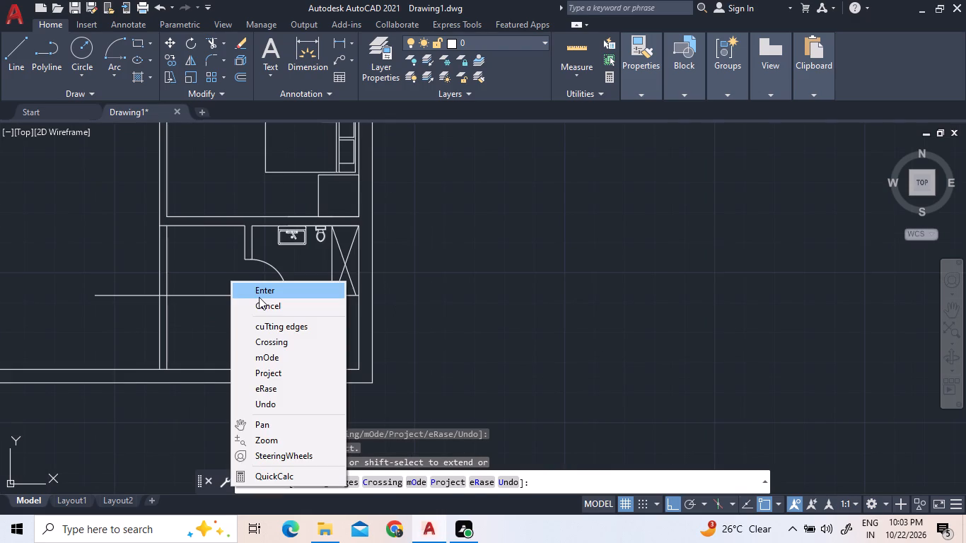
left_click(257, 288)
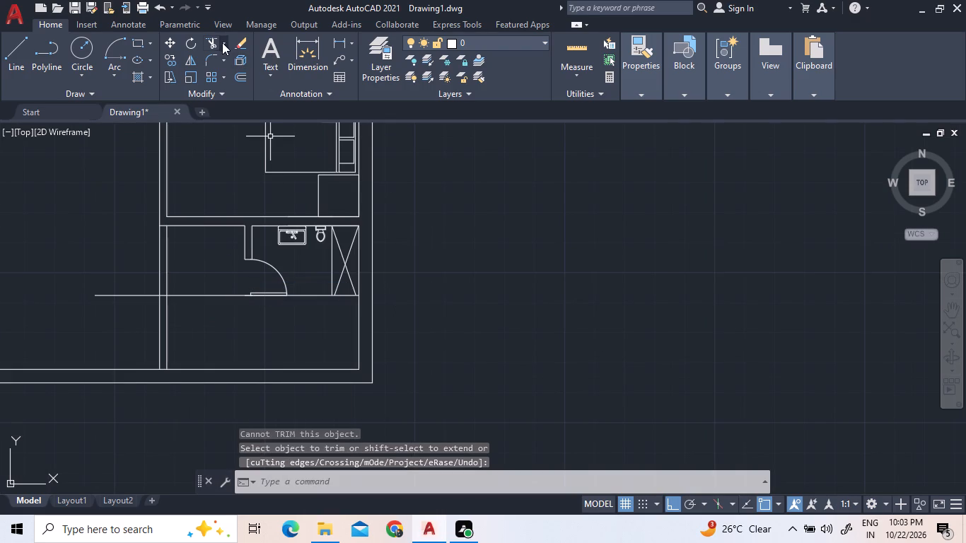
Extend both lines of the copied bathroom's west wall south to the building's south wall, and the inner line north to the bedroom's south wall.
left_click(220, 42)
left_click(232, 85)
left_click(243, 247)
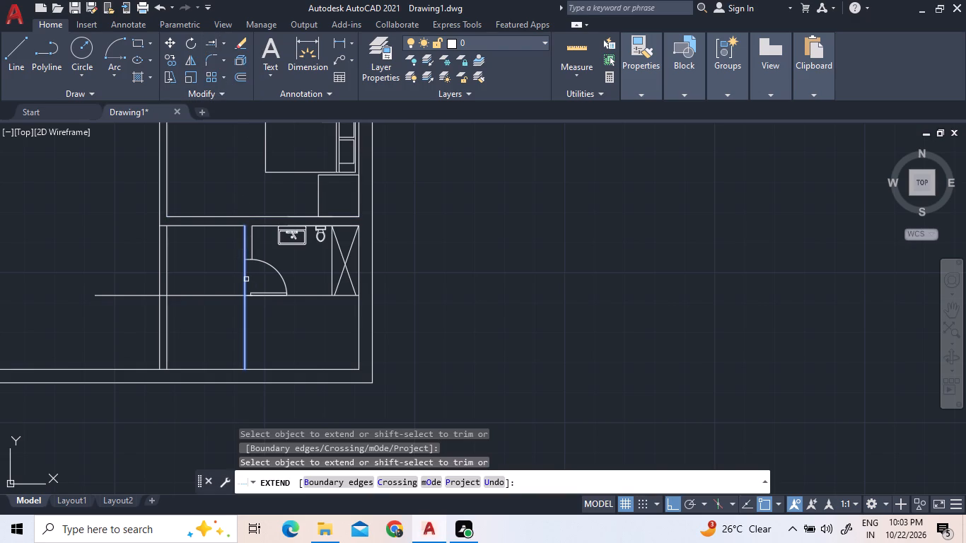
left_click(246, 279)
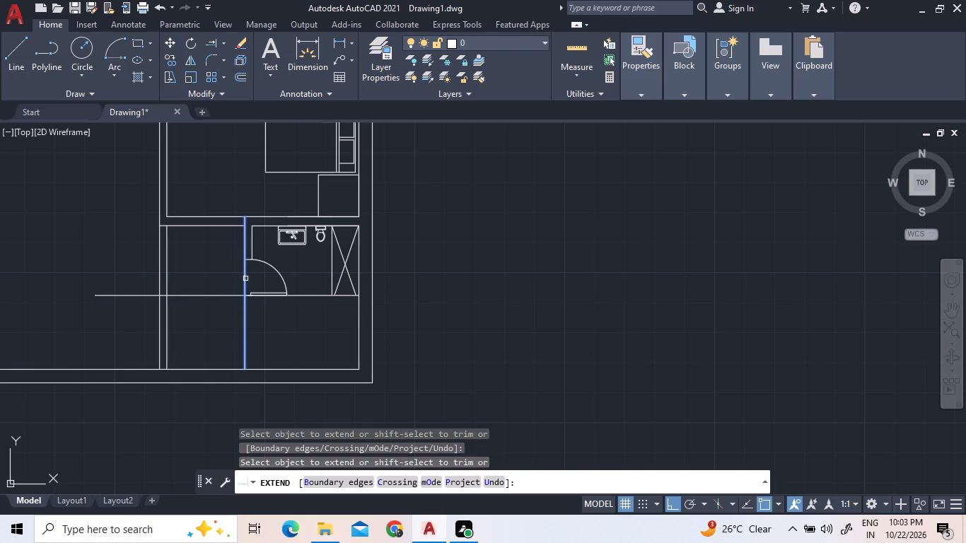
left_click(252, 244)
left_click(252, 244)
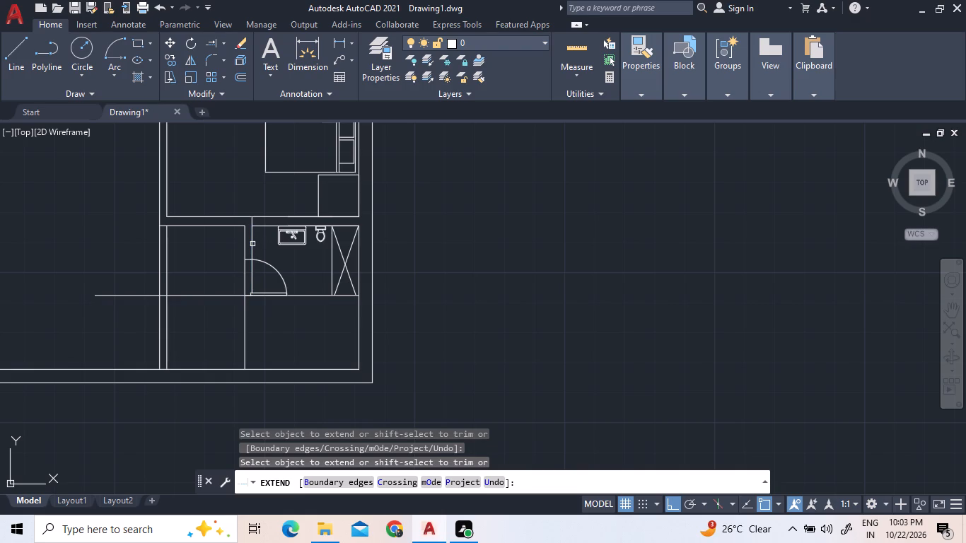
left_click(250, 244)
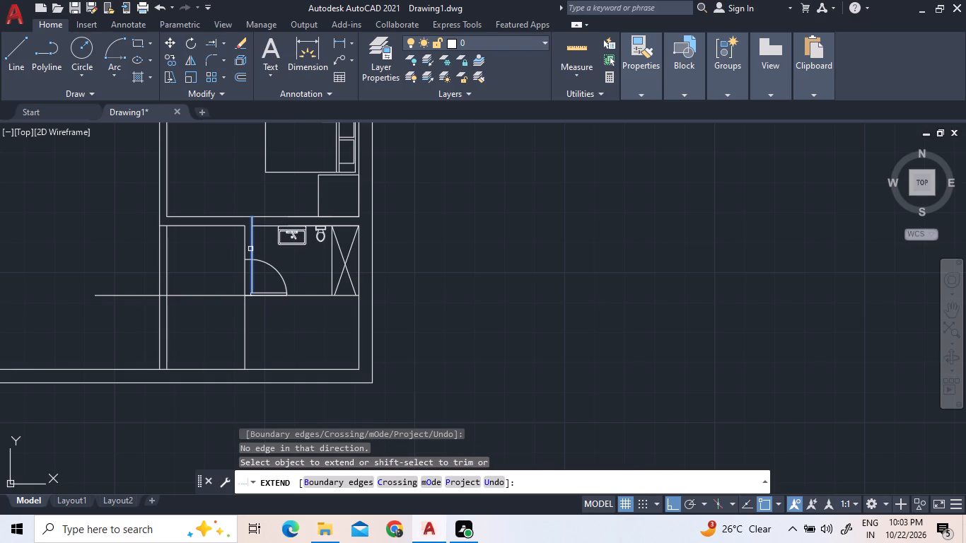
left_click(254, 288)
left_click(252, 285)
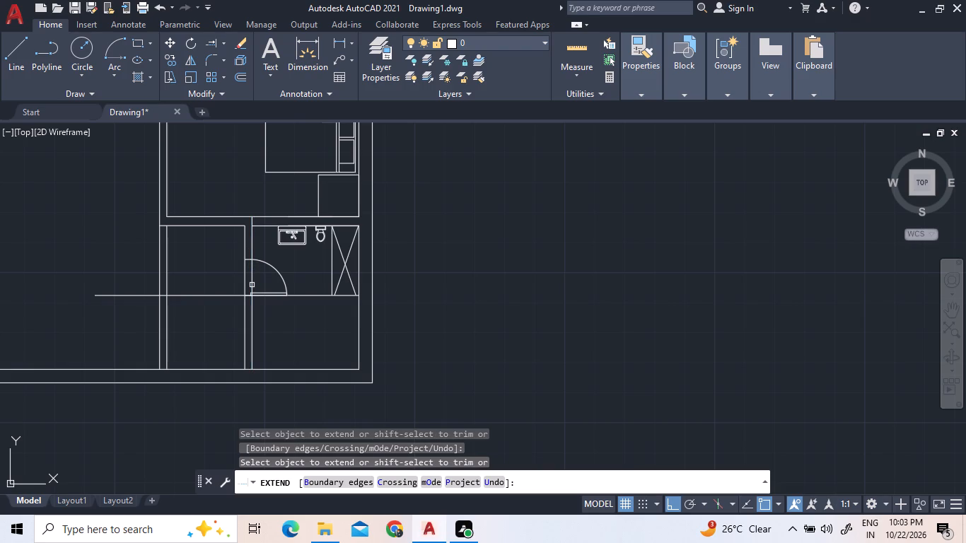
left_click(250, 355)
right_click(268, 348)
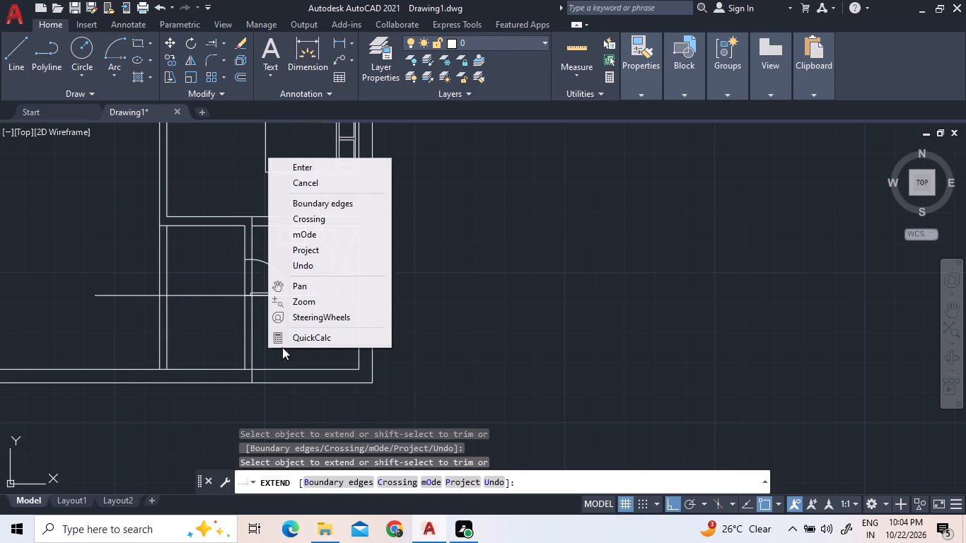
left_click(327, 165)
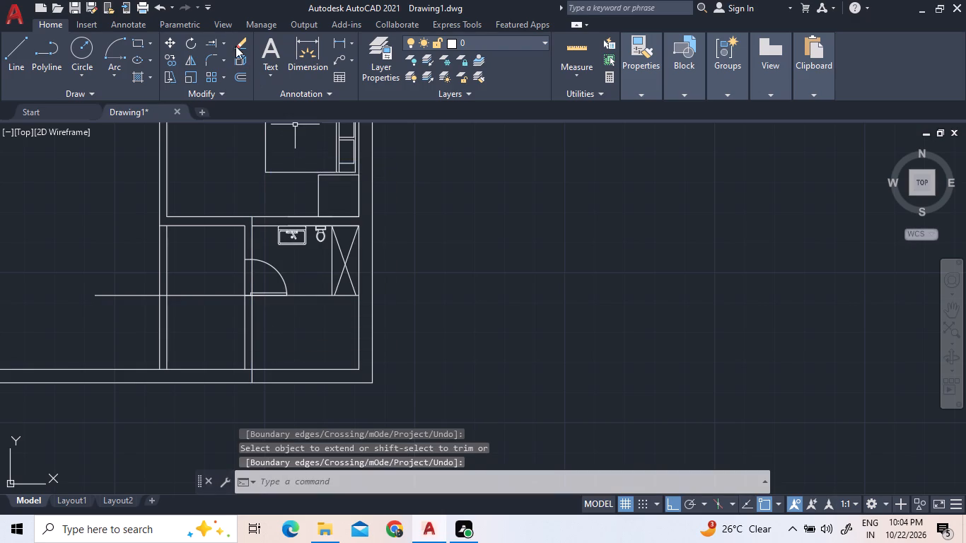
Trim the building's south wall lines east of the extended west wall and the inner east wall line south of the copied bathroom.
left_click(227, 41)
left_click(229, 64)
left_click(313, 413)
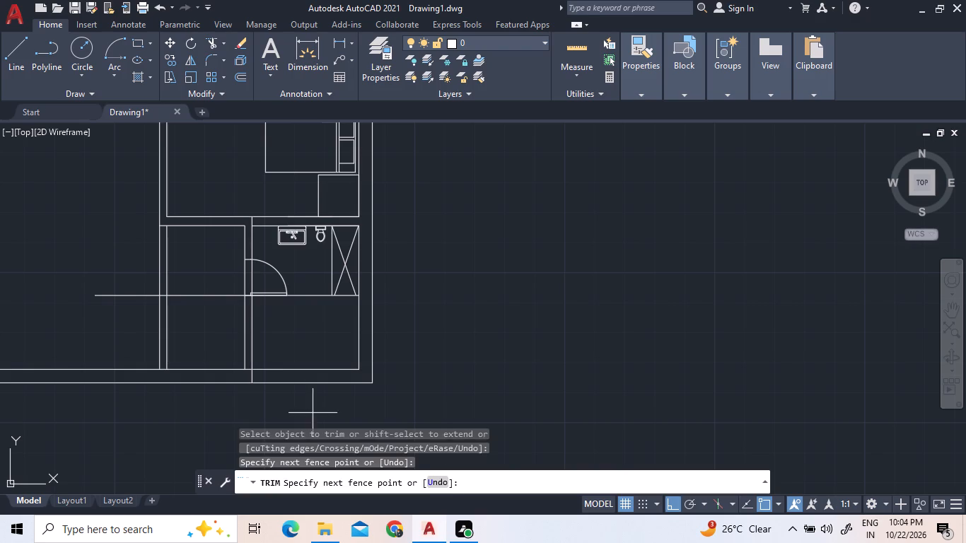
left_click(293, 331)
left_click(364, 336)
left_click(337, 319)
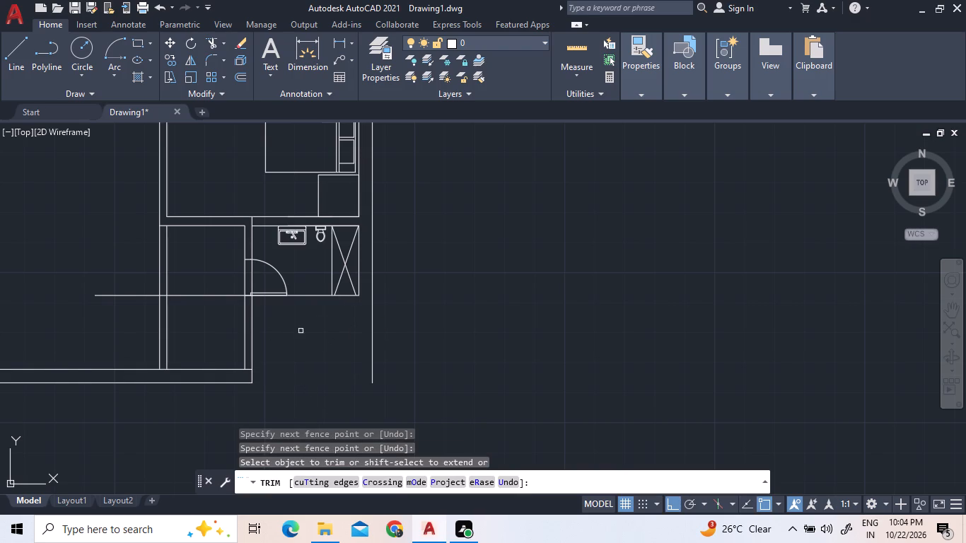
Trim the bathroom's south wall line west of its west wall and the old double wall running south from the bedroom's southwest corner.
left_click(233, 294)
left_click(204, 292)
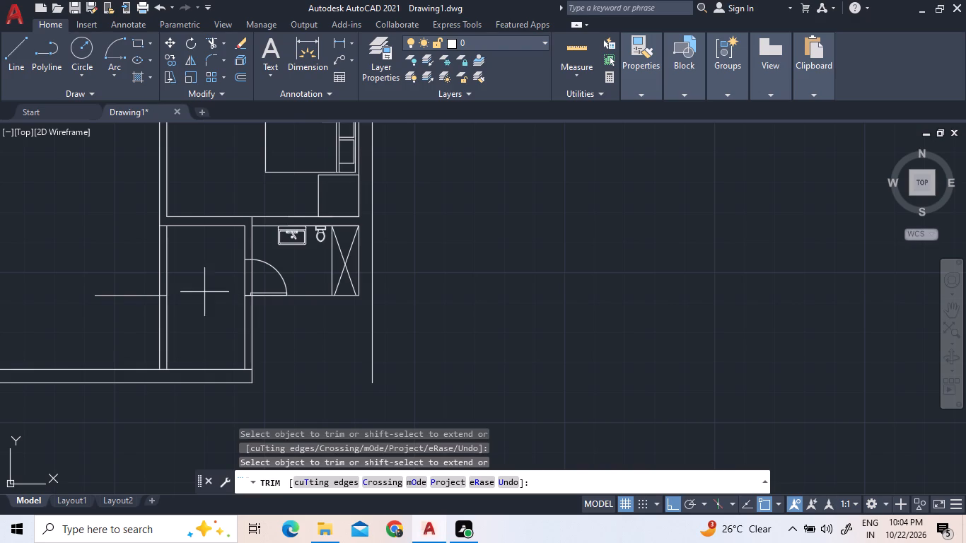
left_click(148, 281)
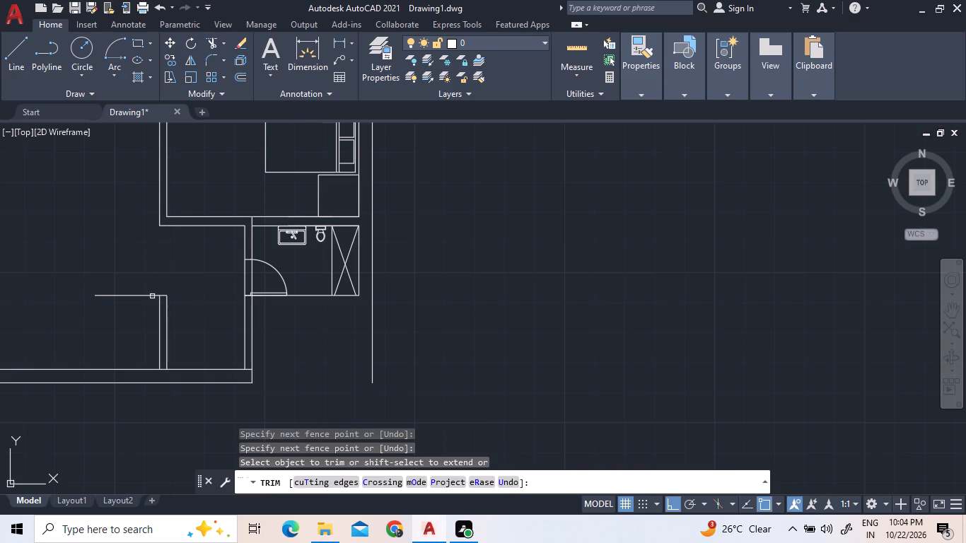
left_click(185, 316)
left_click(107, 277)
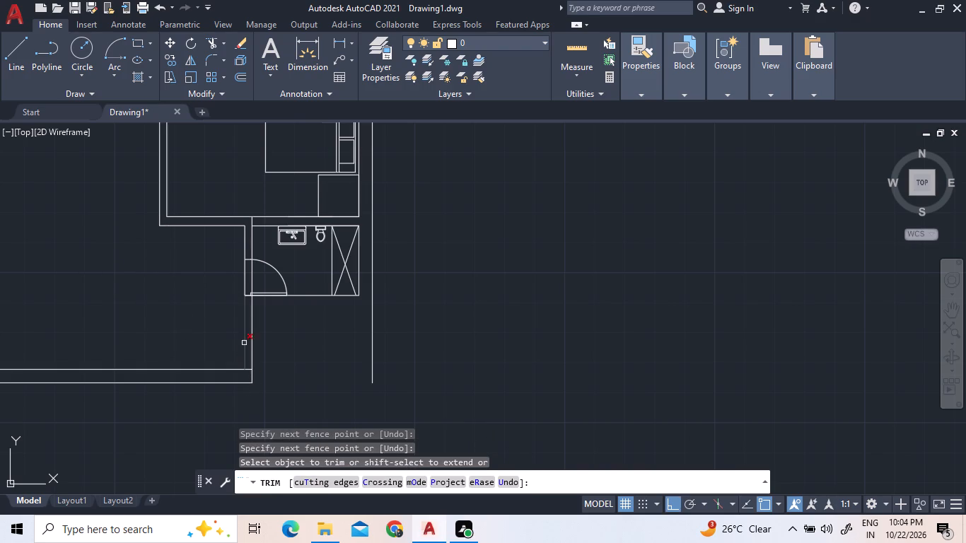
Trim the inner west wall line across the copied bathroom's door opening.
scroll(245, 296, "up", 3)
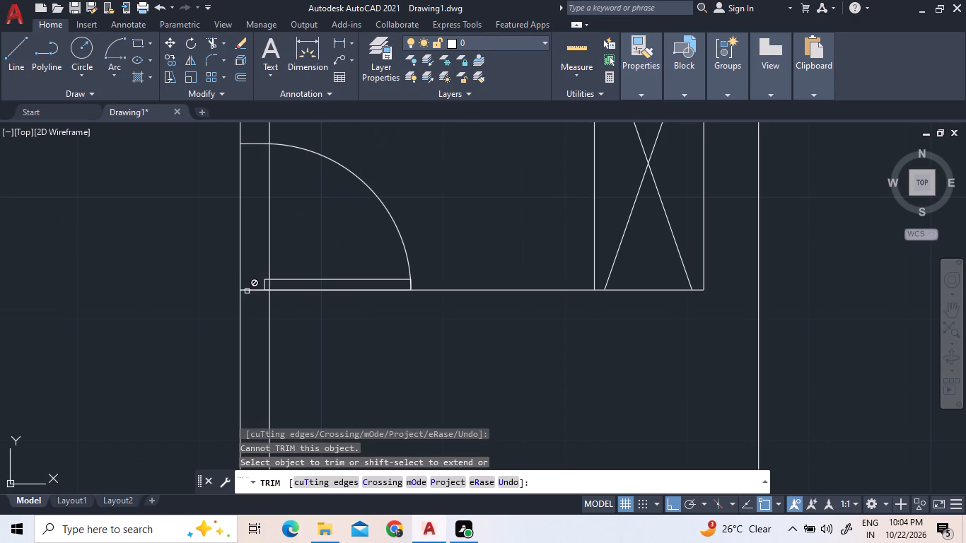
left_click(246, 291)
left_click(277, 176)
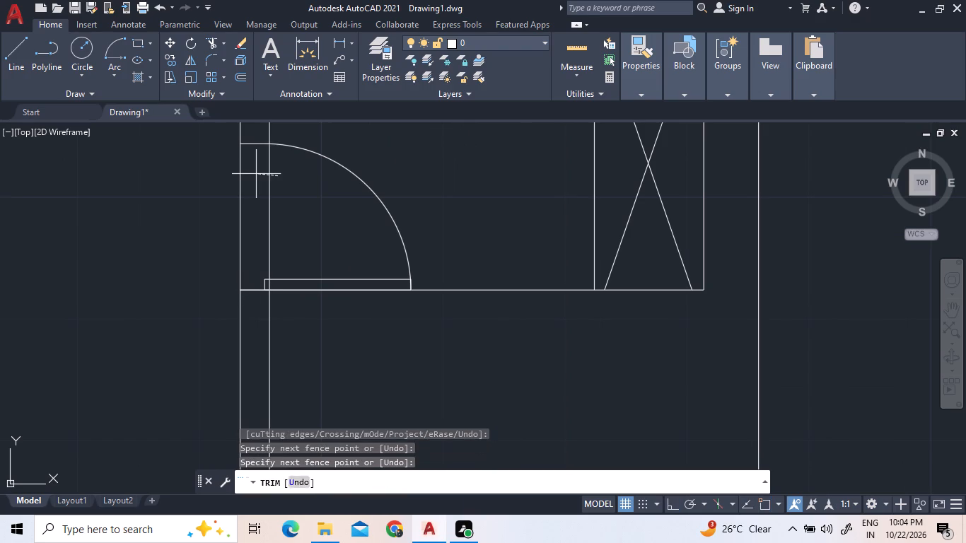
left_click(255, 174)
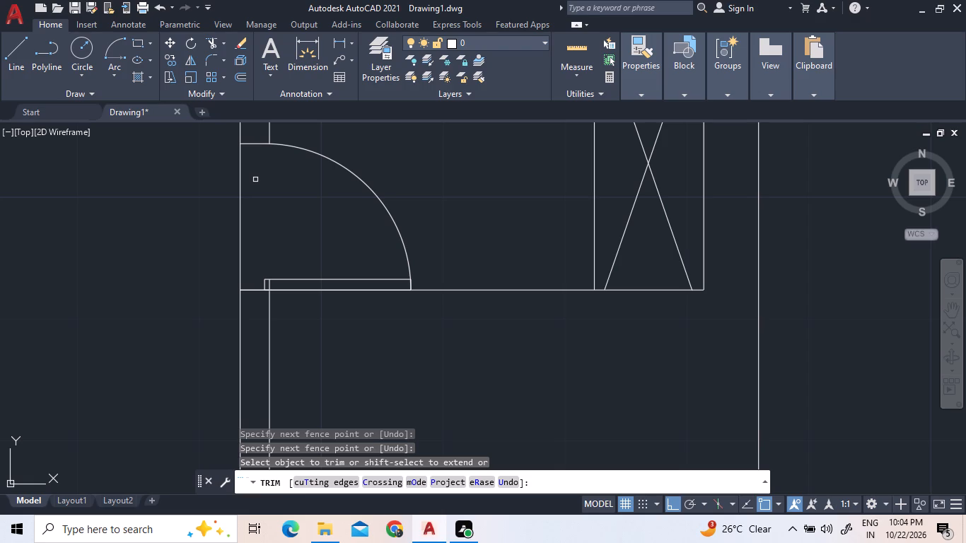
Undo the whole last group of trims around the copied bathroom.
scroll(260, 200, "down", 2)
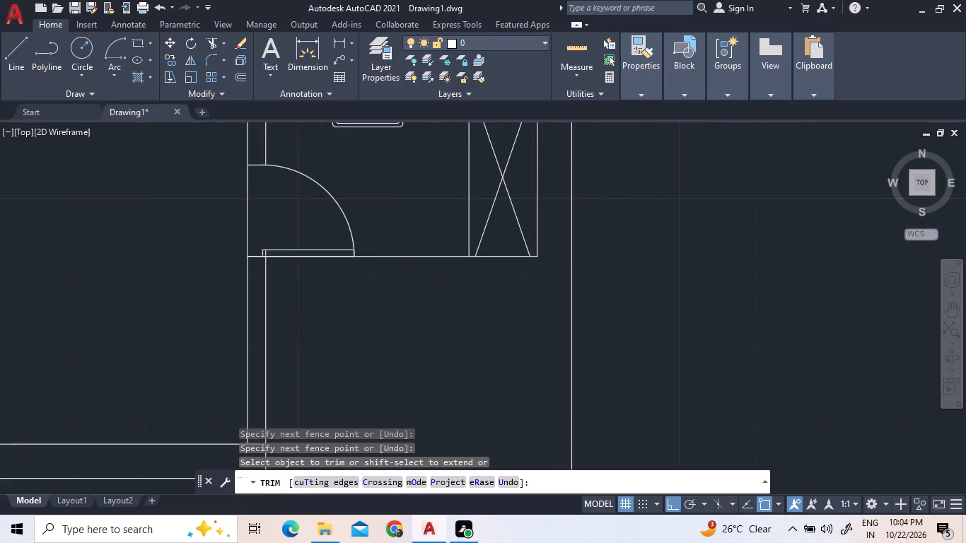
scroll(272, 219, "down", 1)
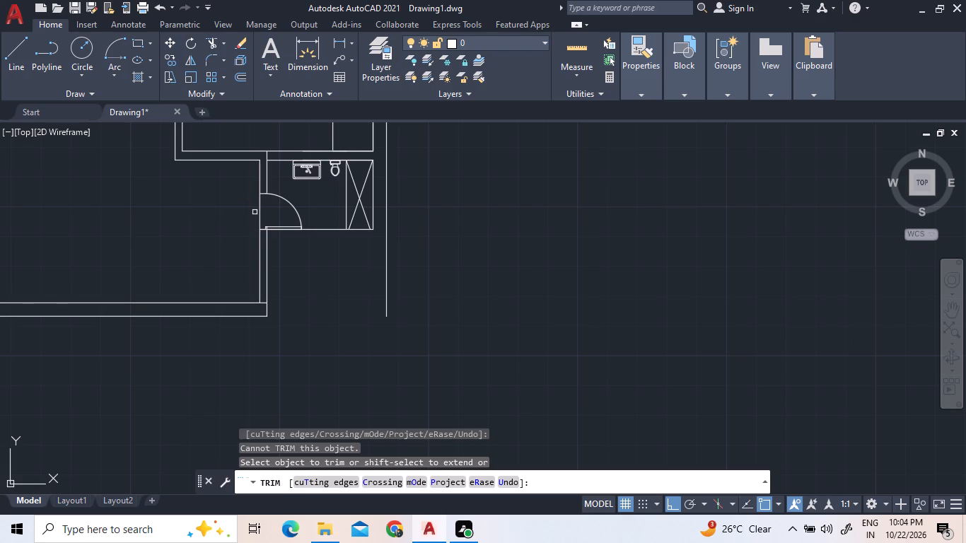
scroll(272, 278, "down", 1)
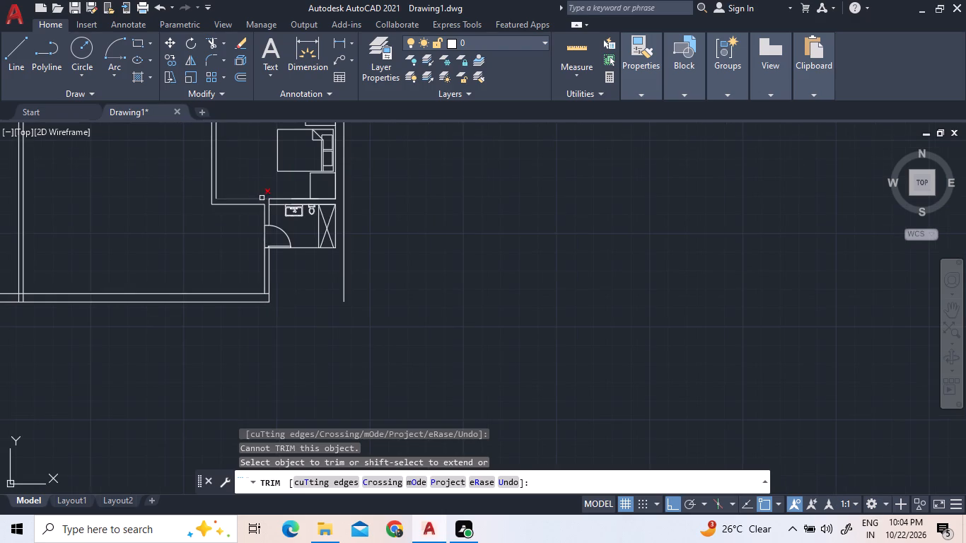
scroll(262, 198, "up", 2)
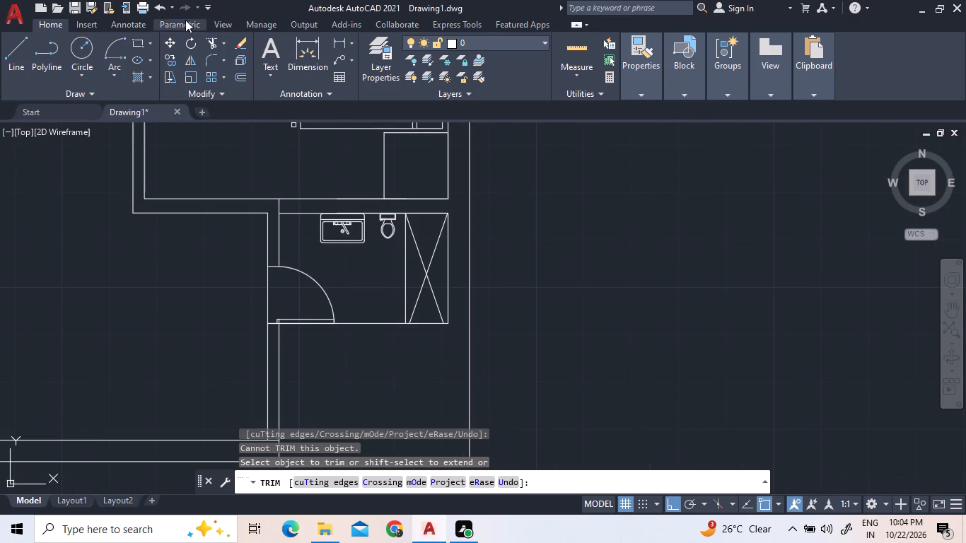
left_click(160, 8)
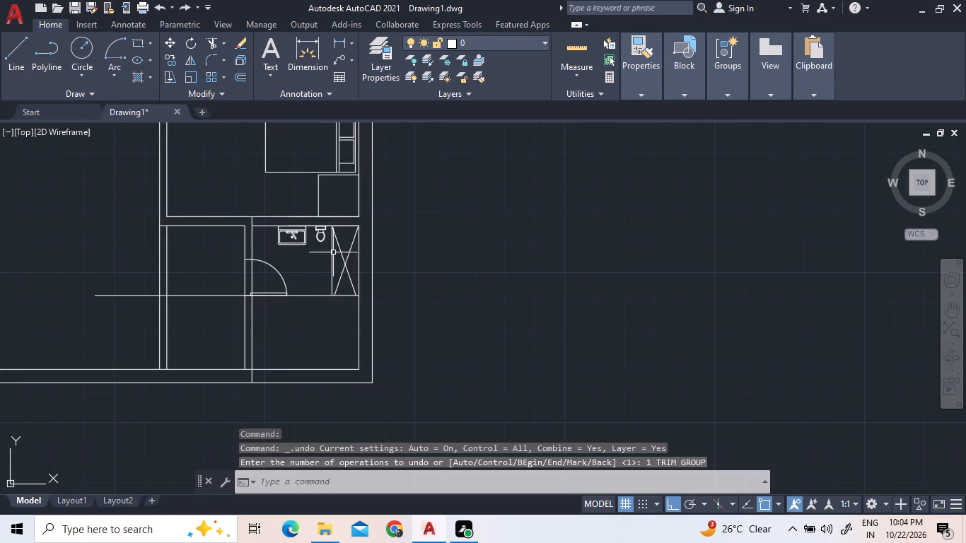
Trim both south wall lines east of the extended west wall and the inner east wall line south of the copied bathroom.
left_click(216, 41)
left_click(300, 362)
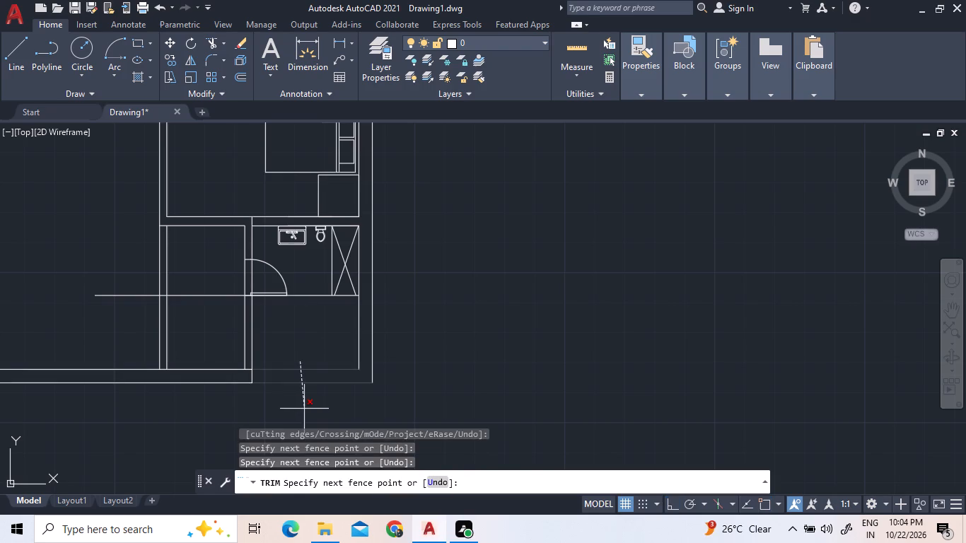
left_click(305, 409)
left_click(351, 362)
left_click(368, 343)
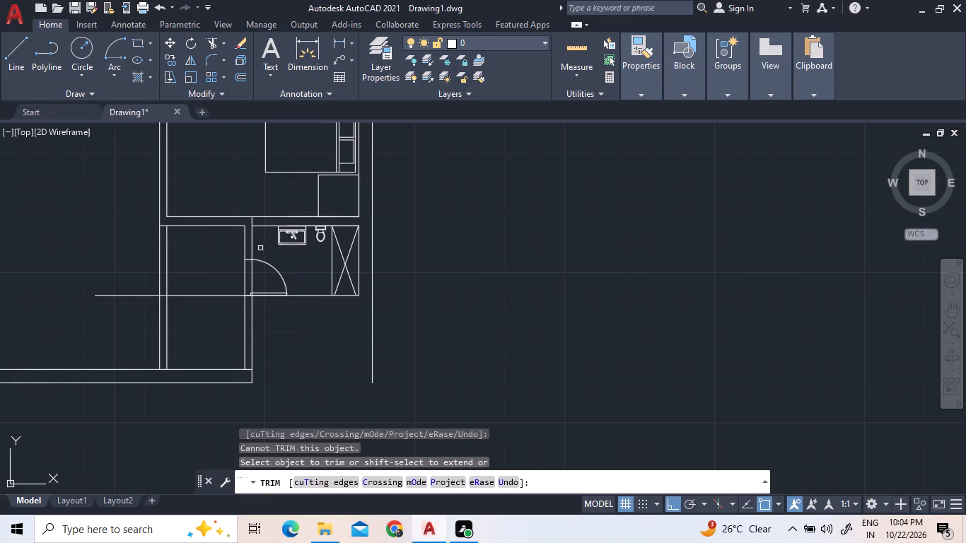
Trim away the bathroom's south wall line west of its west wall and the old double wall south of the bedroom's southwest corner.
left_click(225, 293)
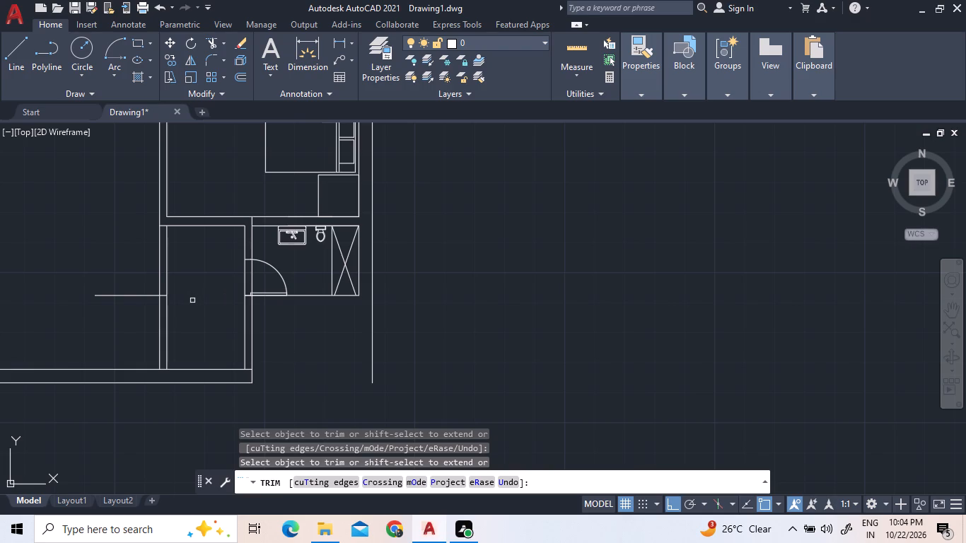
left_click(192, 300)
left_click(142, 284)
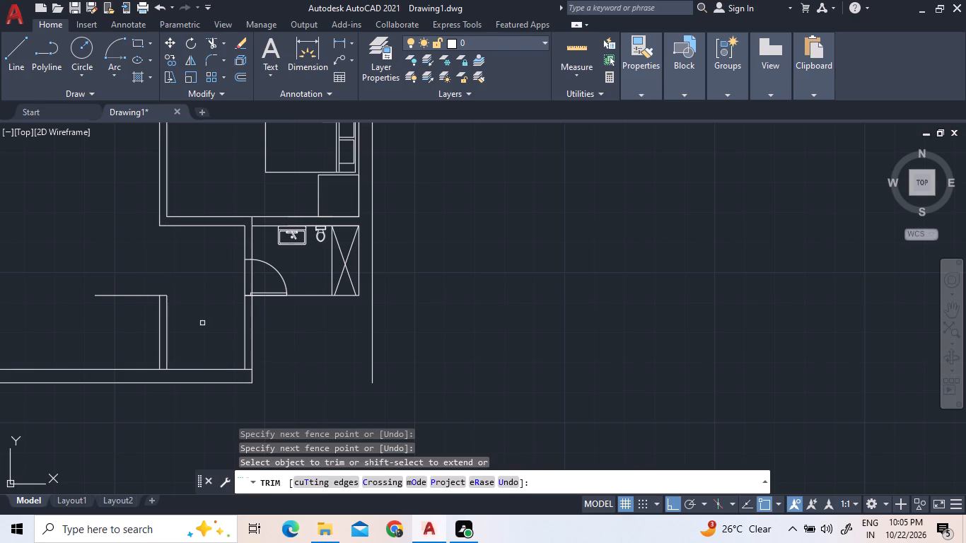
left_click(202, 323)
left_click(110, 288)
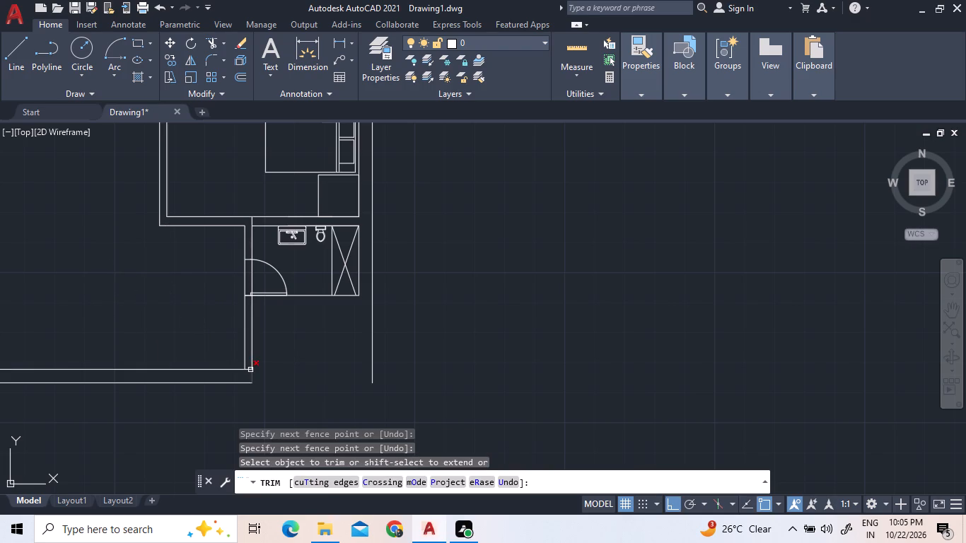
Trim the inner south wall line's stub between the two wall lines at the living space's southeast corner.
left_click(247, 368)
right_click(322, 355)
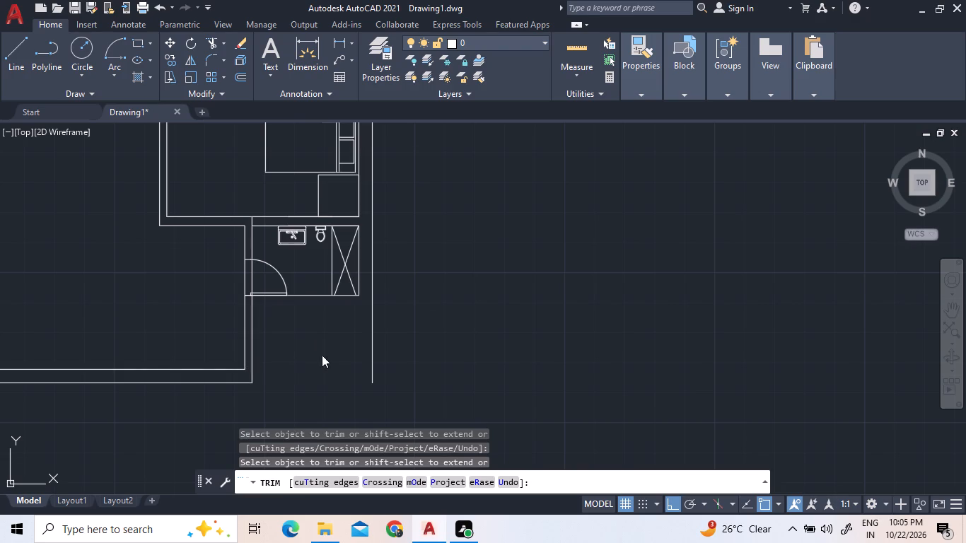
left_click(406, 165)
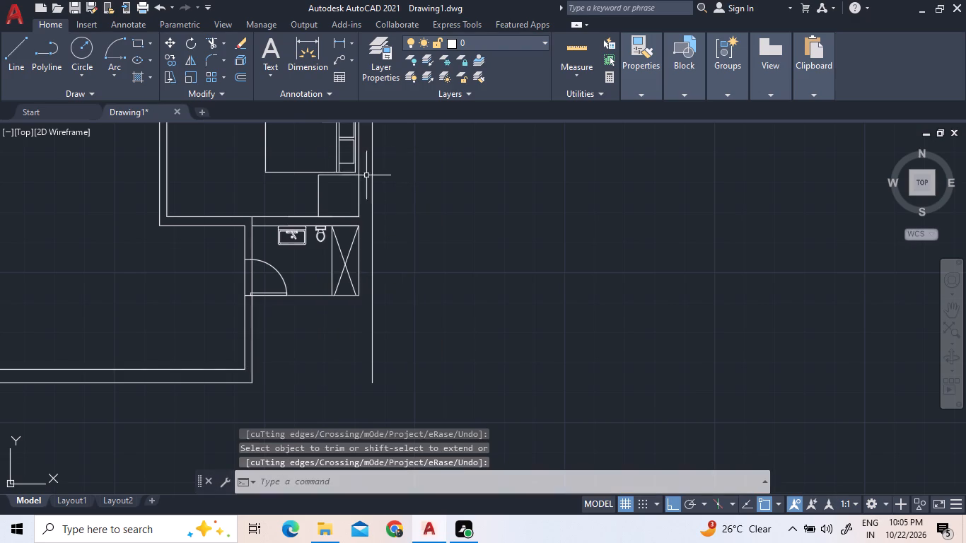
Mirror the copied bathroom's washbasin and toilet about the bathroom's south wall line, erasing the source objects.
scroll(274, 210, "up", 2)
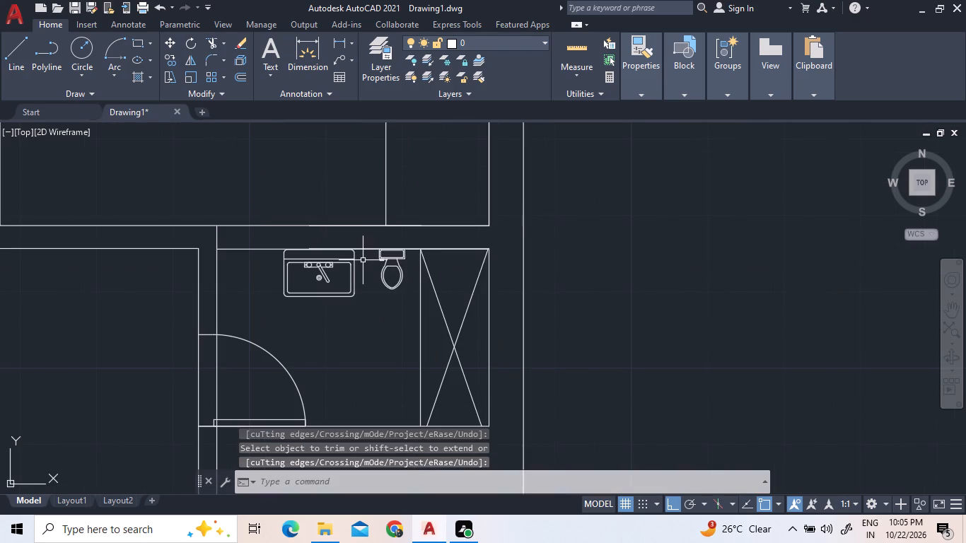
left_click(402, 293)
left_click(321, 277)
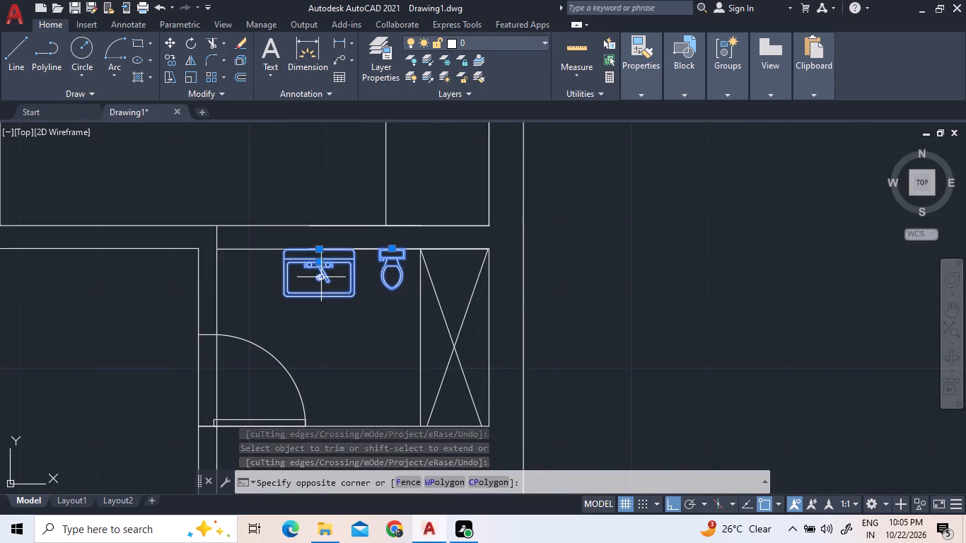
scroll(321, 278, "up", 4)
right_click(320, 276)
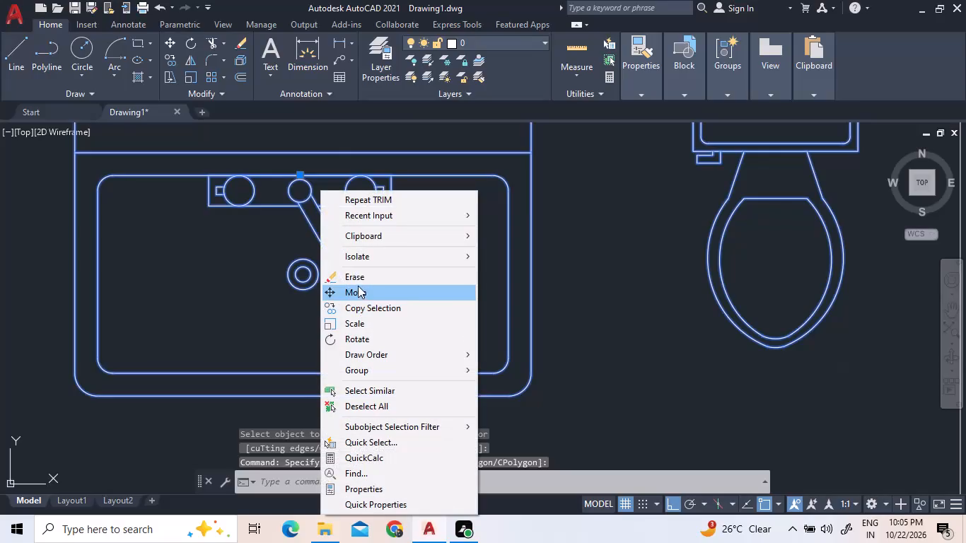
left_click(188, 60)
scroll(240, 279, "down", 1)
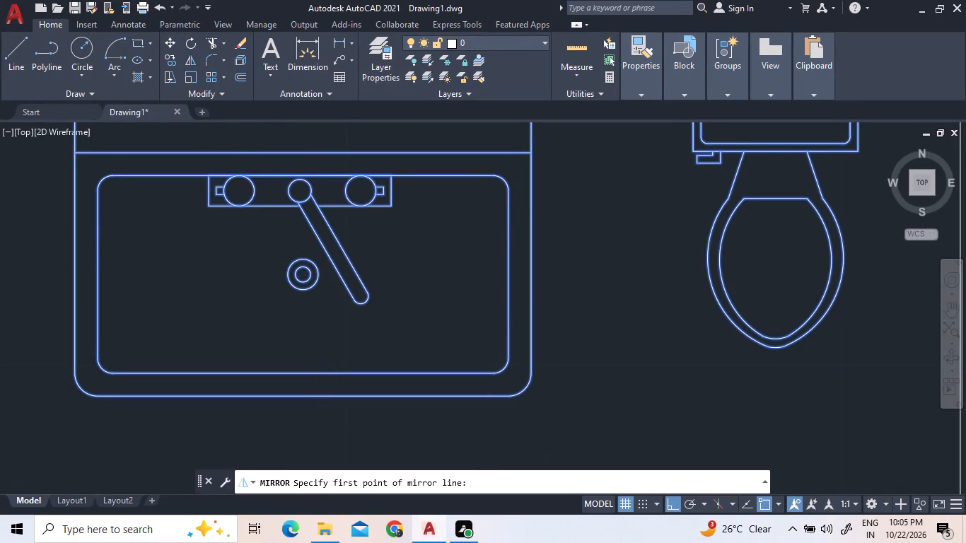
scroll(240, 279, "down", 3)
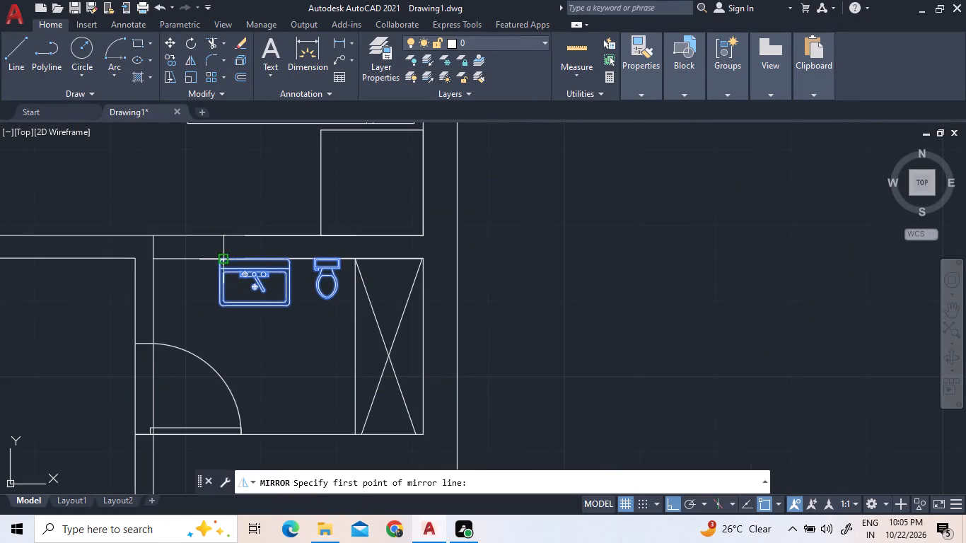
left_click(240, 435)
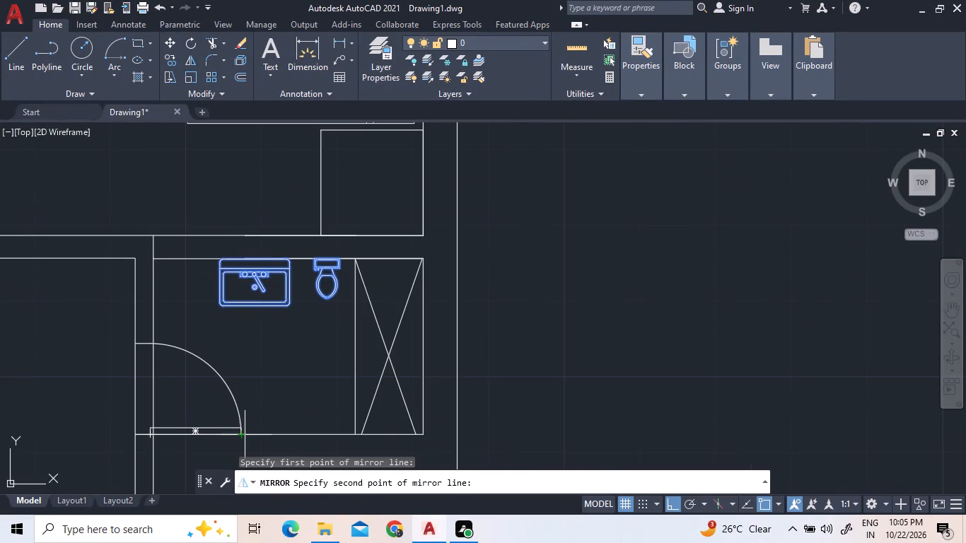
left_click(355, 436)
scroll(343, 334, "down", 4)
scroll(338, 369, "up", 3)
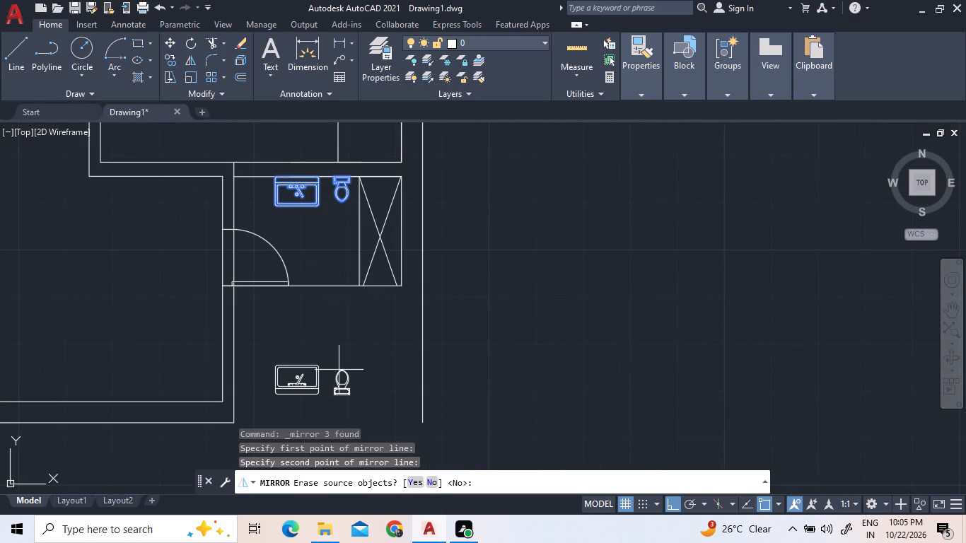
left_click(423, 484)
Move the mirrored washbasin and toilet north into the bathroom so their backs sit against the south wall line.
left_click(380, 409)
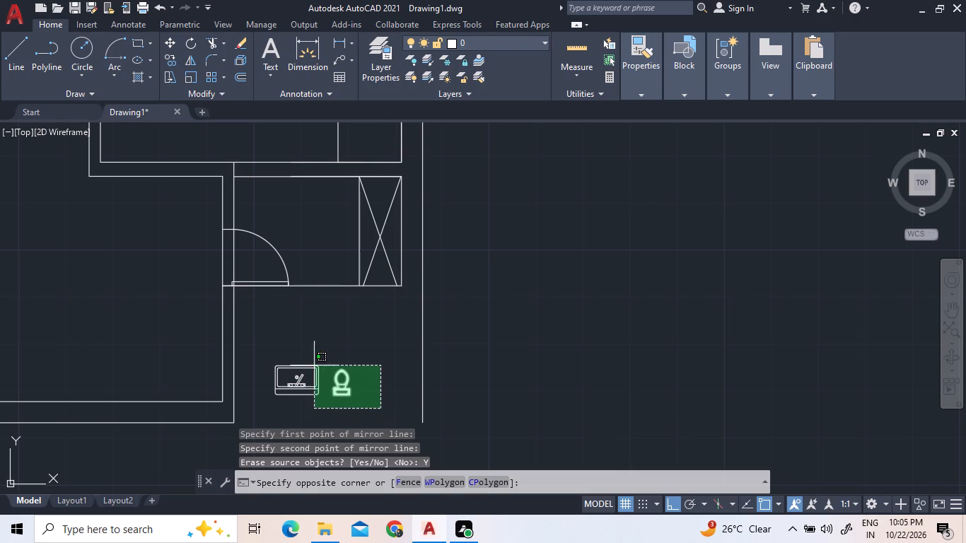
left_click(296, 358)
right_click(296, 358)
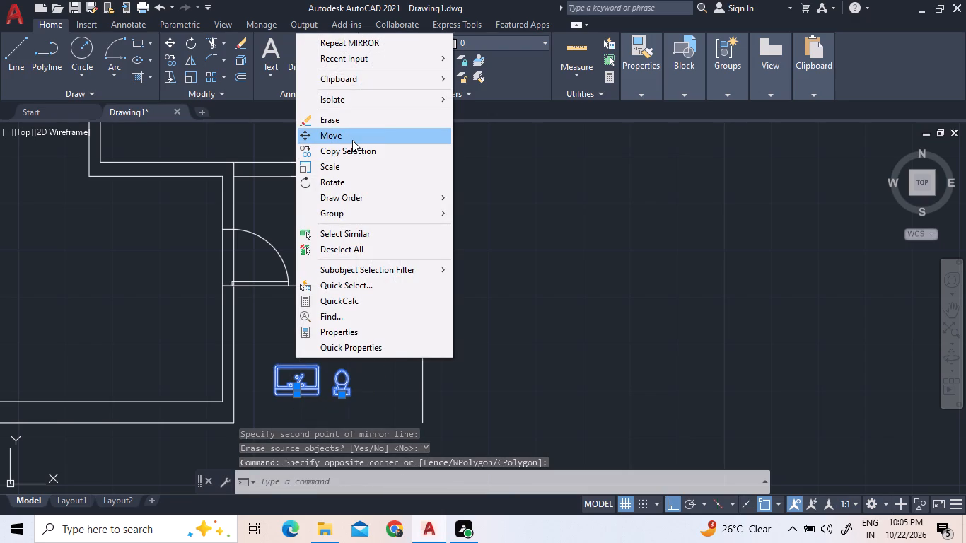
left_click(351, 140)
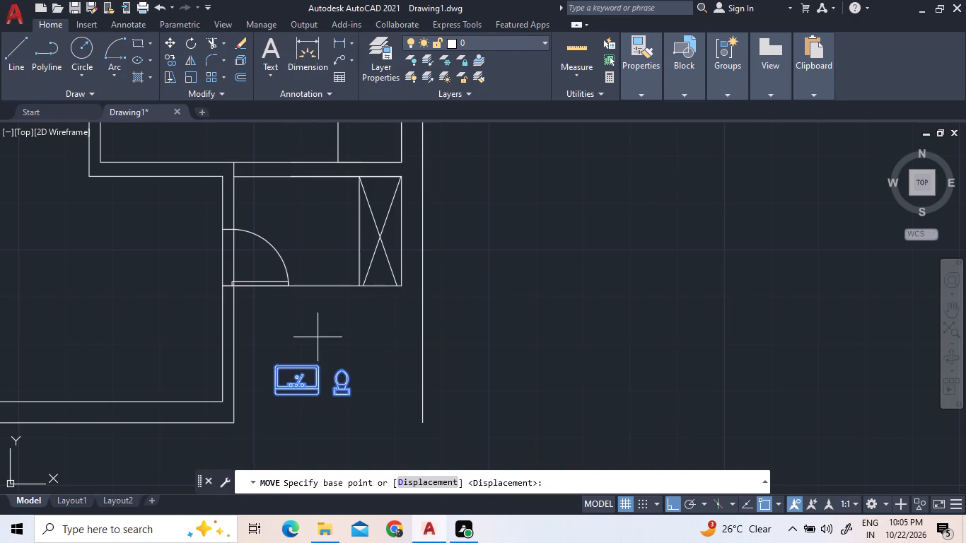
scroll(308, 358, "up", 2)
left_click(279, 410)
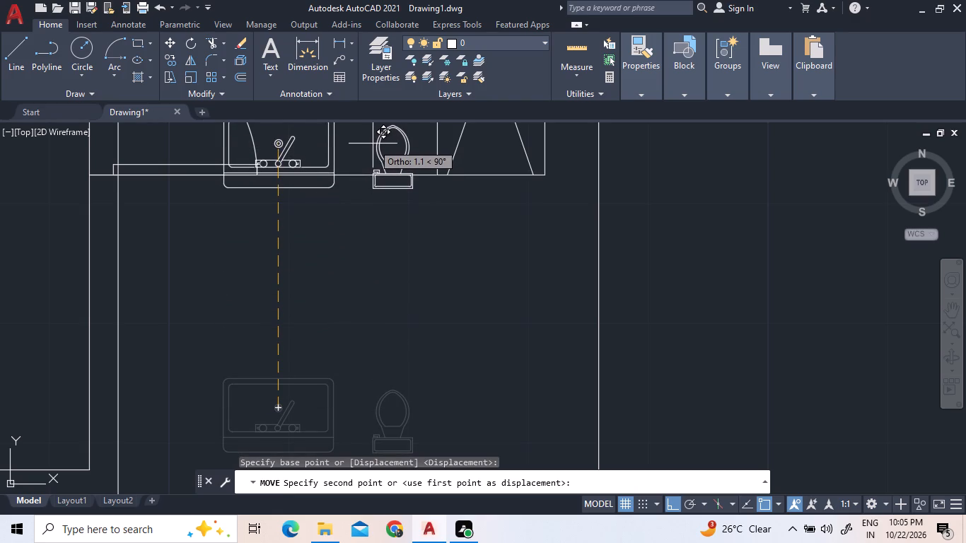
key("F8")
scroll(373, 115, "up", 2)
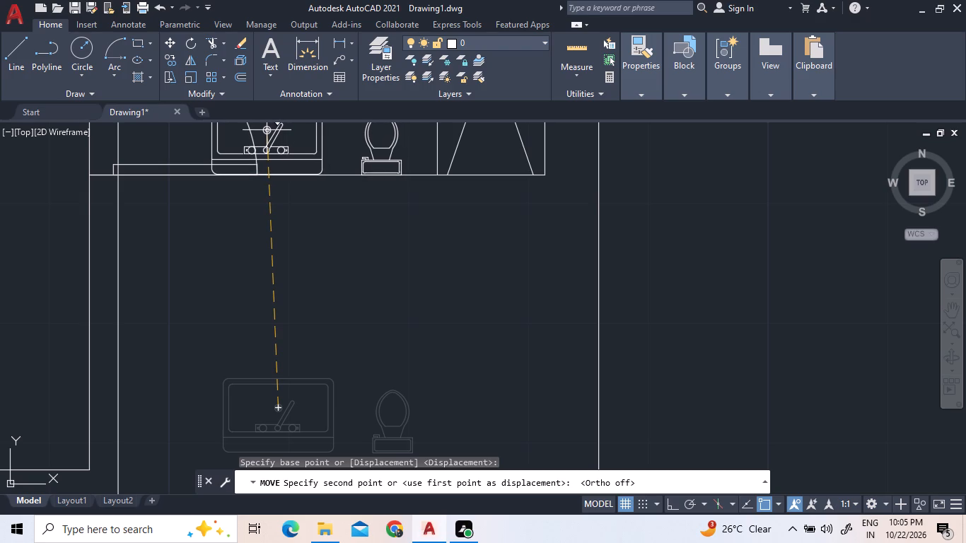
left_click(267, 130)
scroll(340, 252, "down", 2)
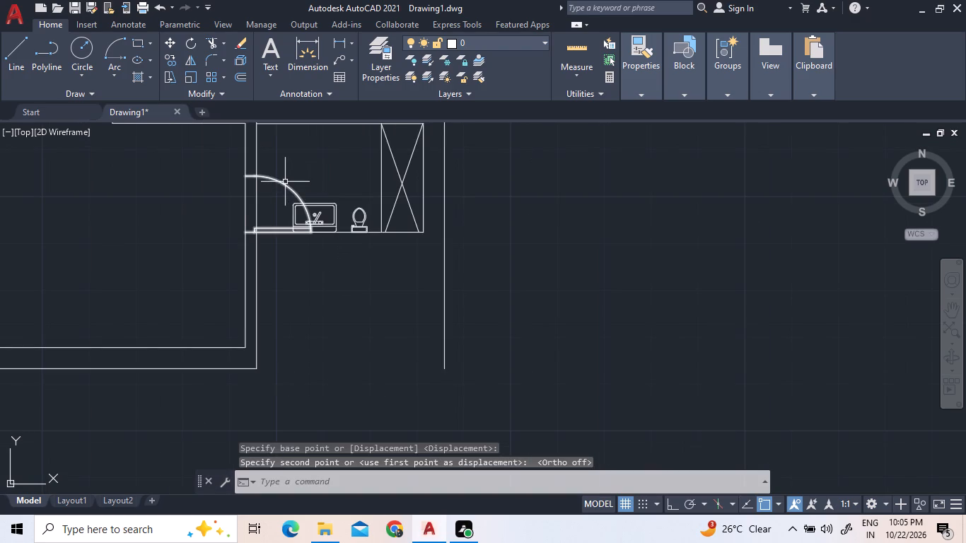
Move the bathroom door off the west wall into the room and rotate it 90° clockwise.
left_click(285, 182)
right_click(309, 157)
right_click(309, 157)
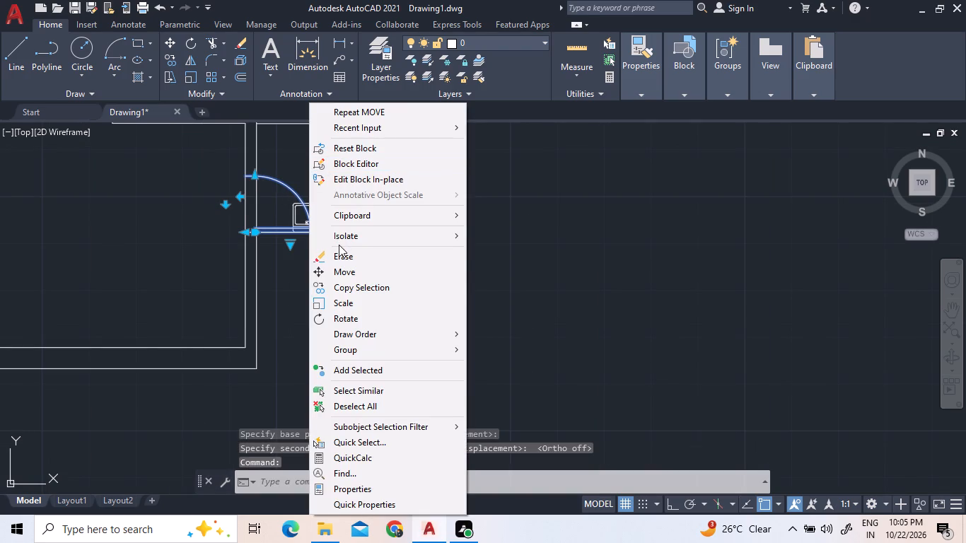
left_click(344, 269)
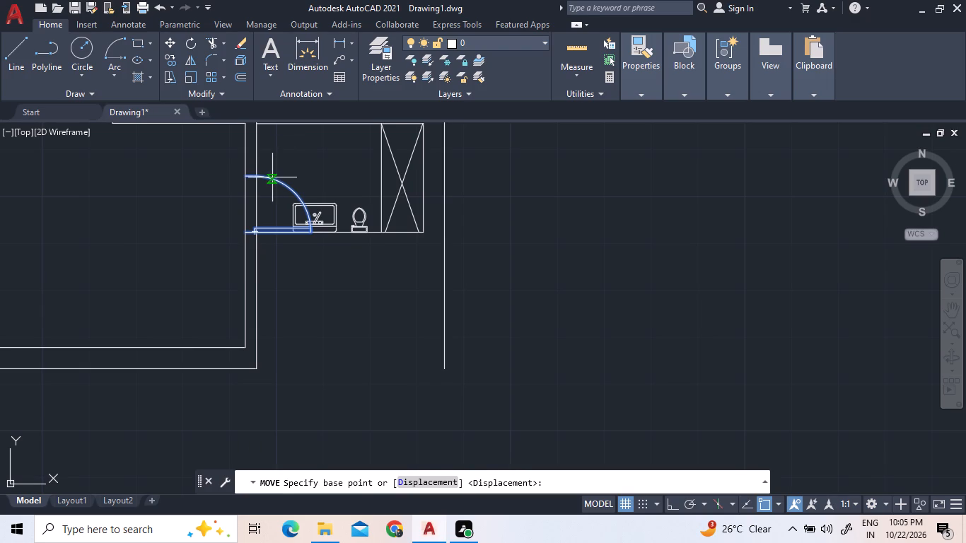
left_click(272, 177)
left_click(313, 126)
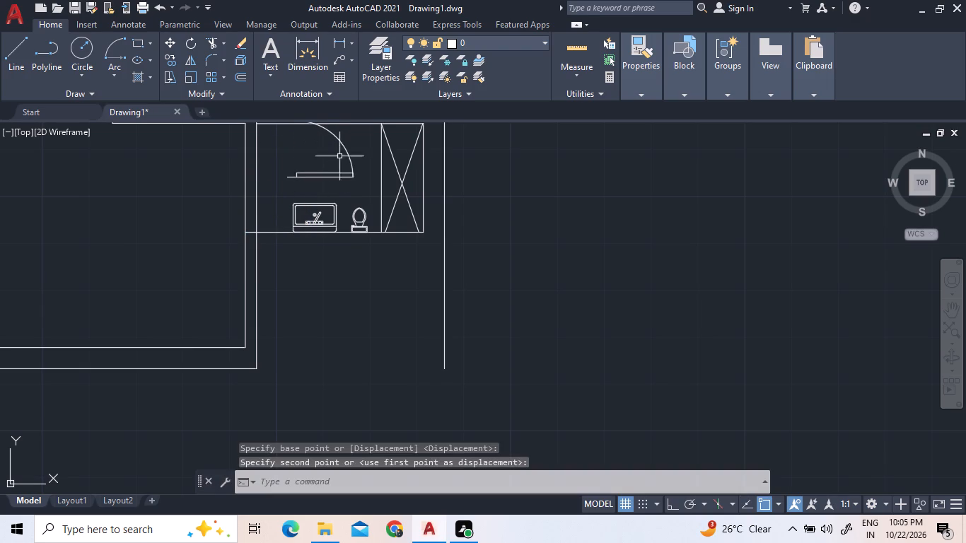
left_click(350, 175)
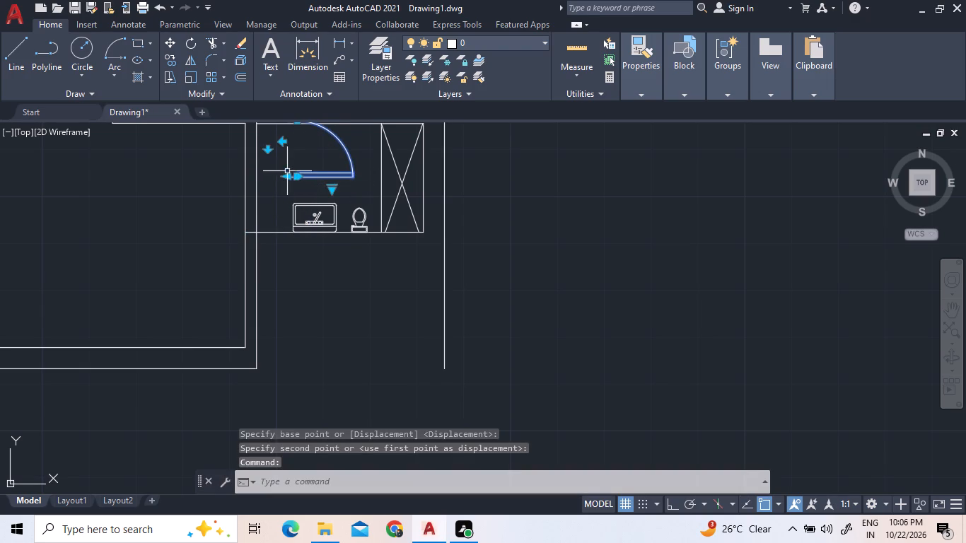
right_click(319, 153)
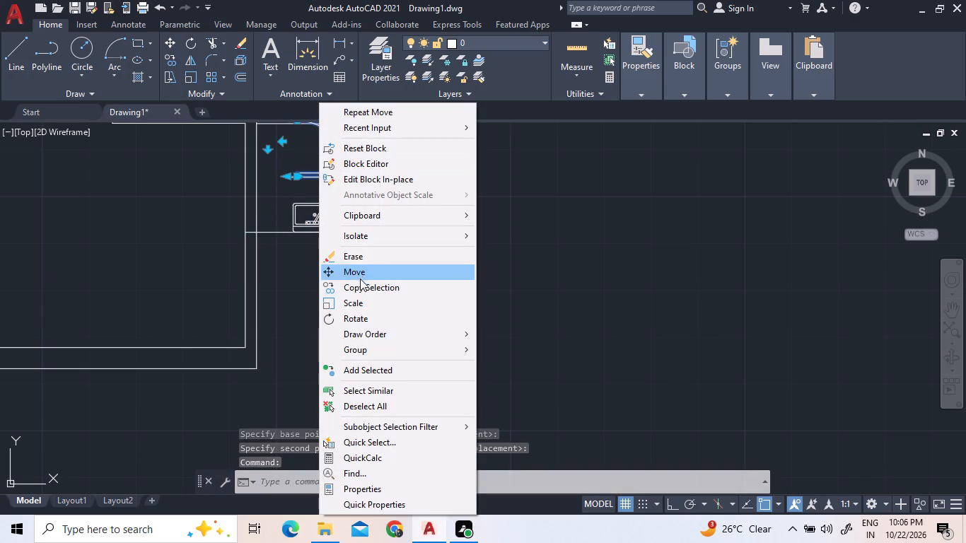
left_click(363, 325)
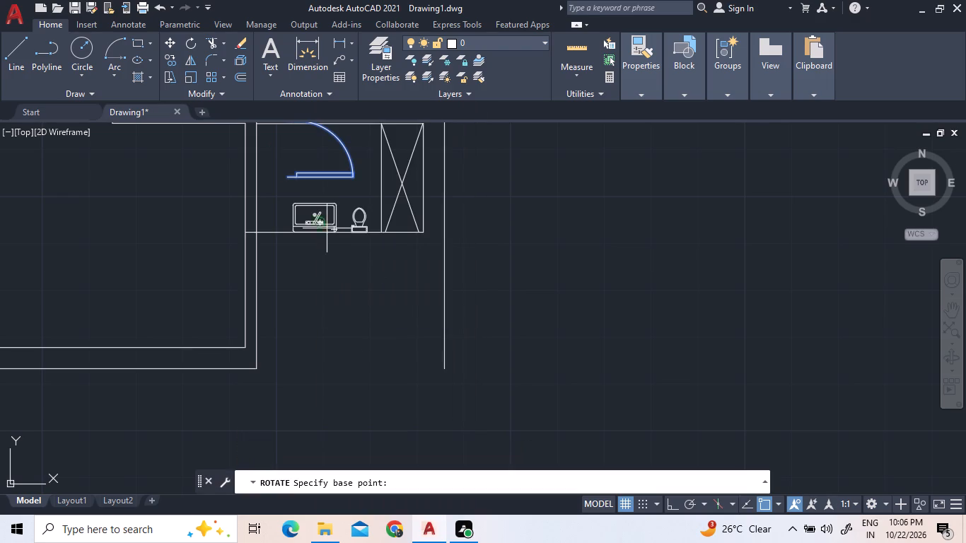
left_click(284, 175)
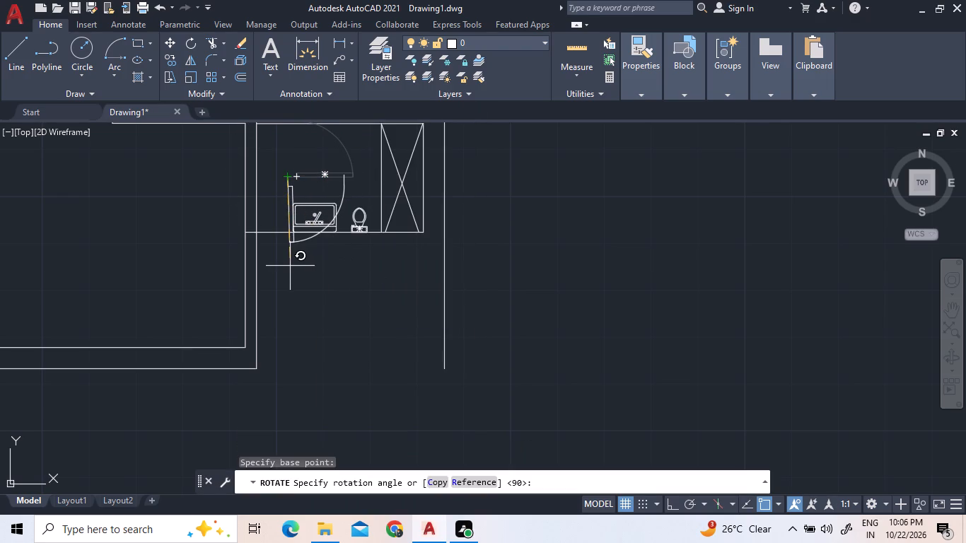
key("F8")
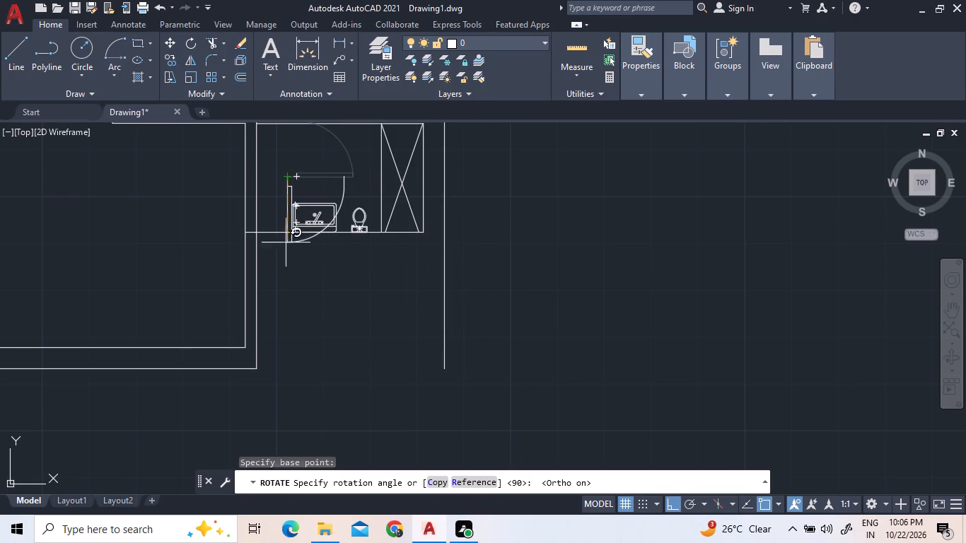
left_click(274, 294)
Move the rotated door into the wall between bedroom and bathroom, with its hinge corner at the bathroom's west wall.
left_click(319, 196)
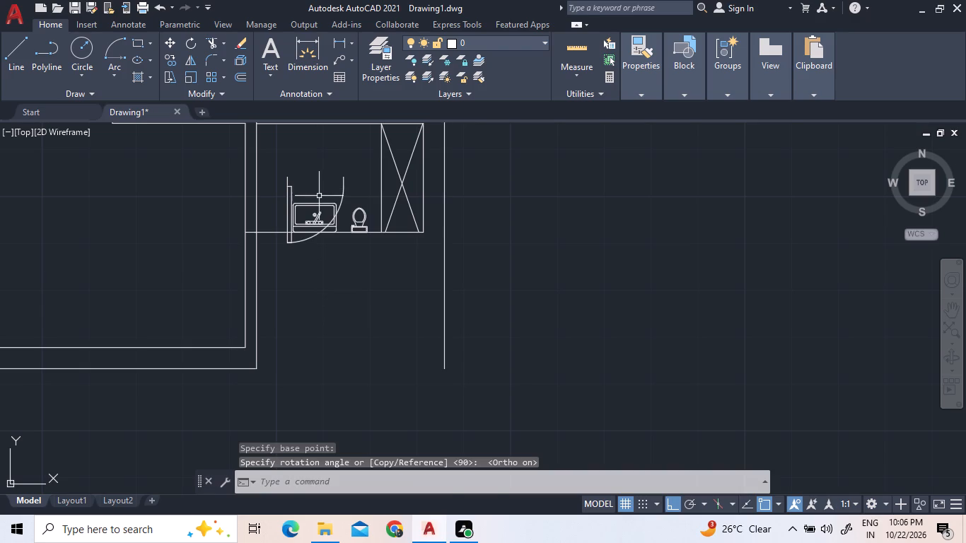
left_click(275, 174)
right_click(288, 172)
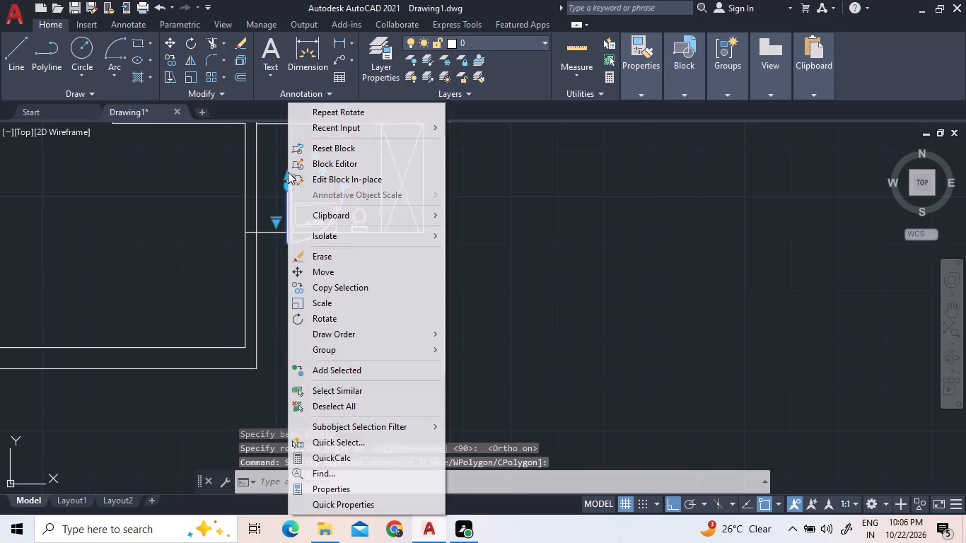
left_click(339, 271)
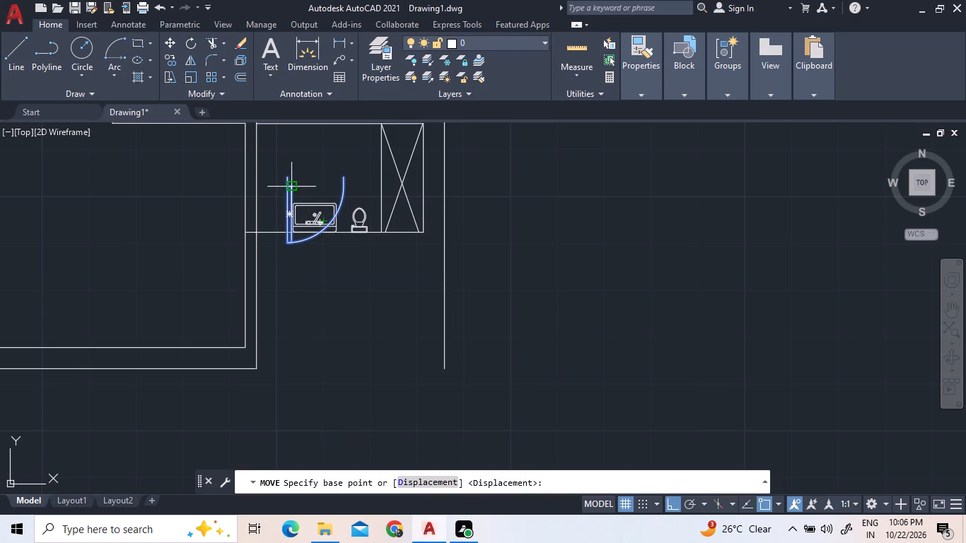
left_click_drag(292, 175, 293, 182)
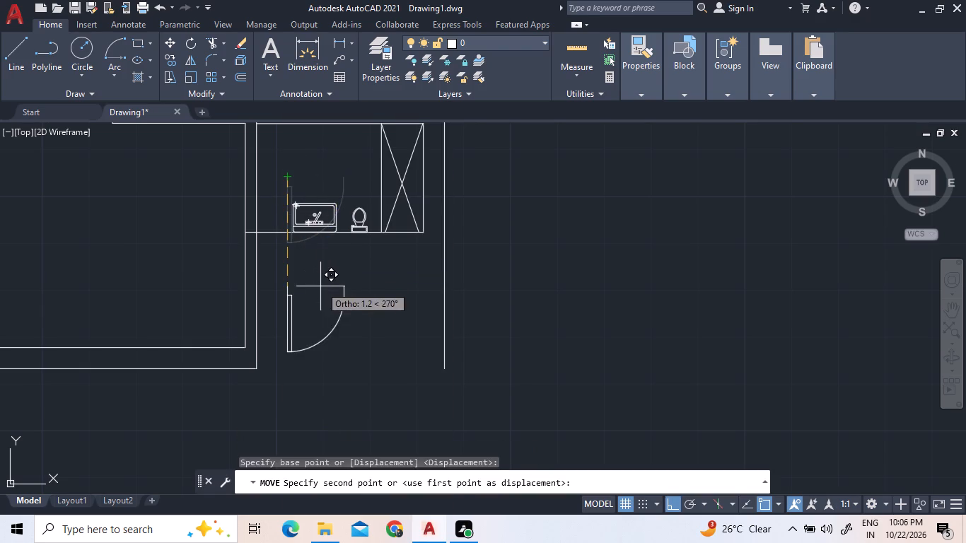
scroll(313, 245, "down", 2)
scroll(295, 196, "up", 4)
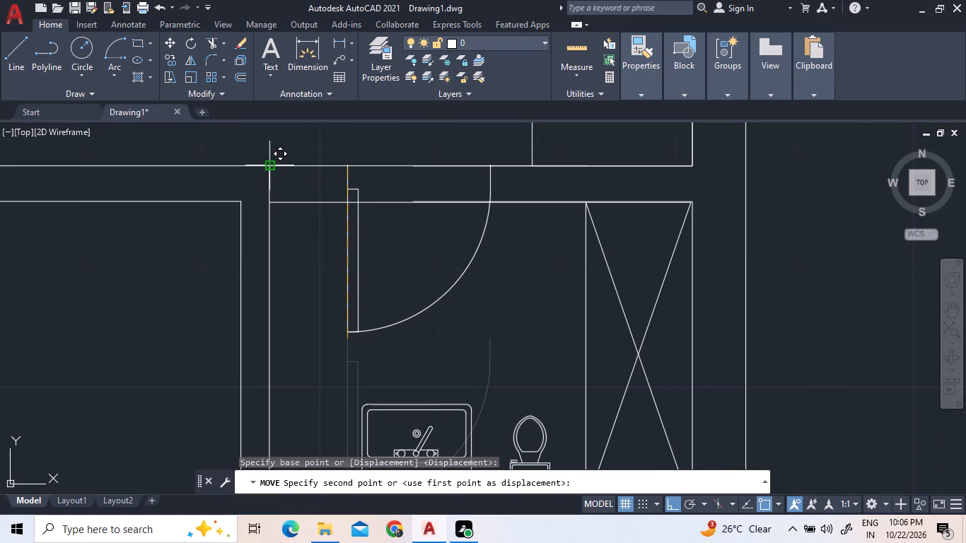
left_click(270, 168)
scroll(342, 248, "down", 1)
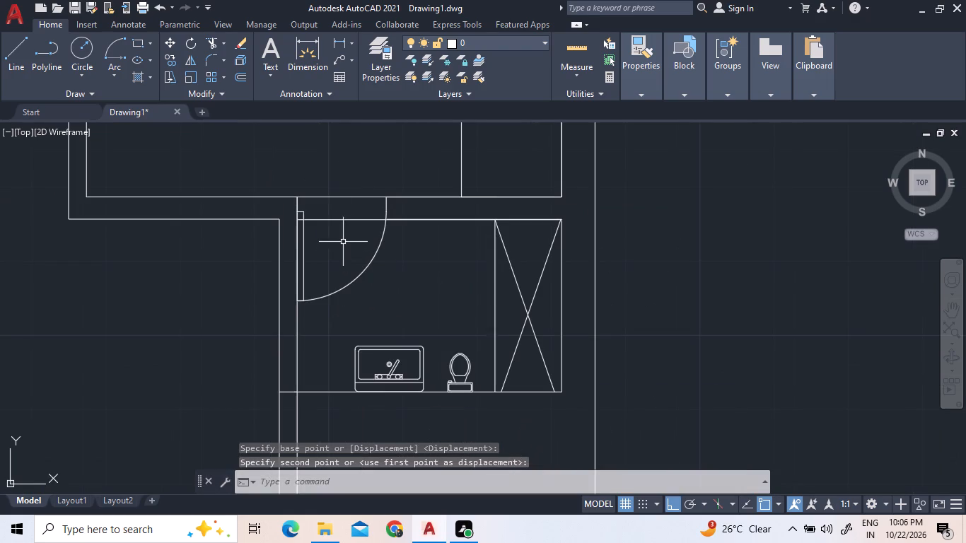
Trim both lines of the bathroom's north wall across the door opening, including the remnant inside the door leaf.
left_click(211, 42)
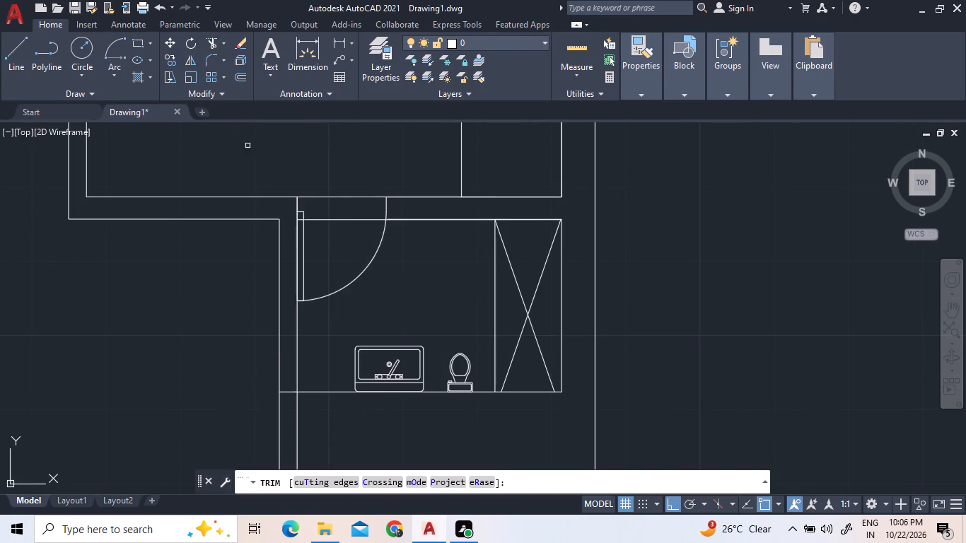
left_click(310, 225)
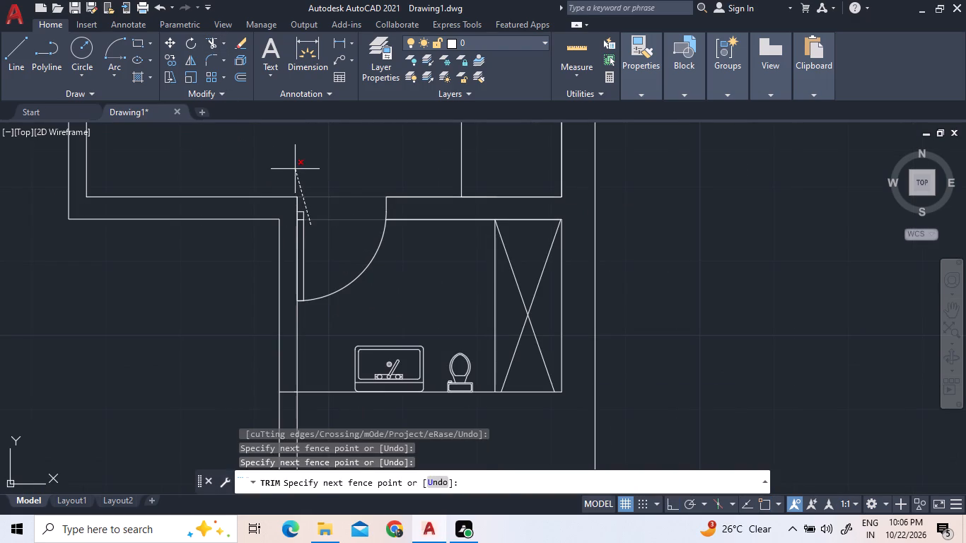
left_click(296, 169)
scroll(284, 209, "up", 4)
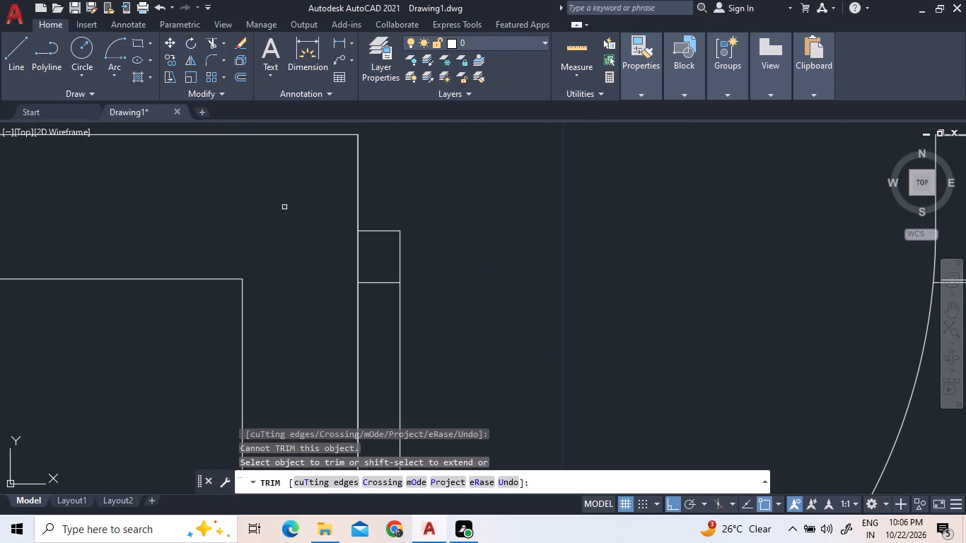
left_click(370, 286)
left_click(403, 262)
scroll(399, 246, "down", 4)
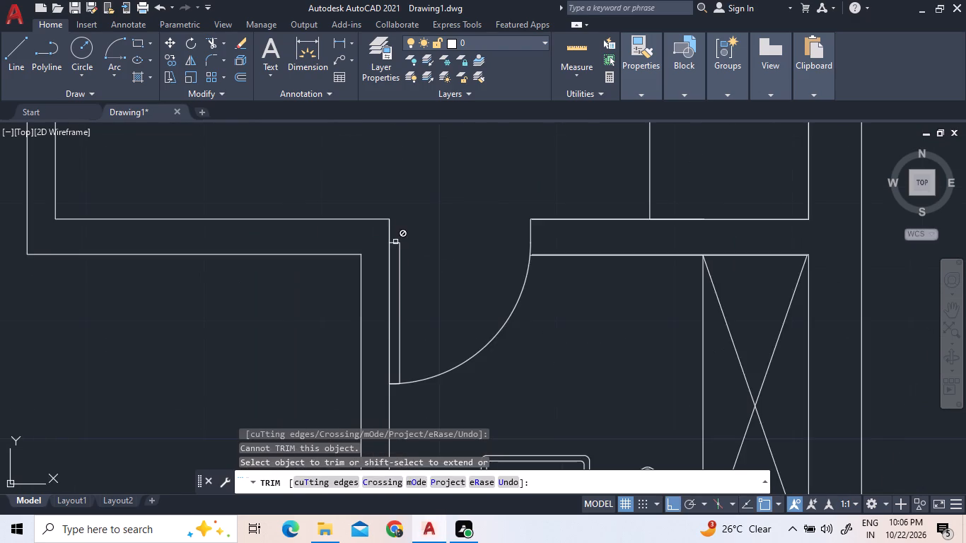
scroll(393, 234, "down", 1)
scroll(498, 317, "down", 3)
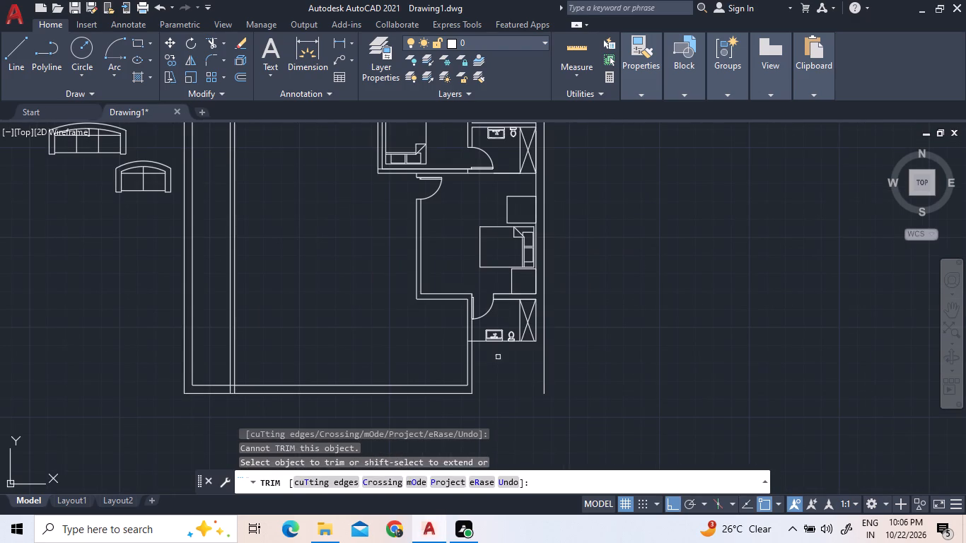
Extend both lines of the southern bedroom's south wall west to the long north–south wall across the living space.
scroll(489, 366, "down", 1)
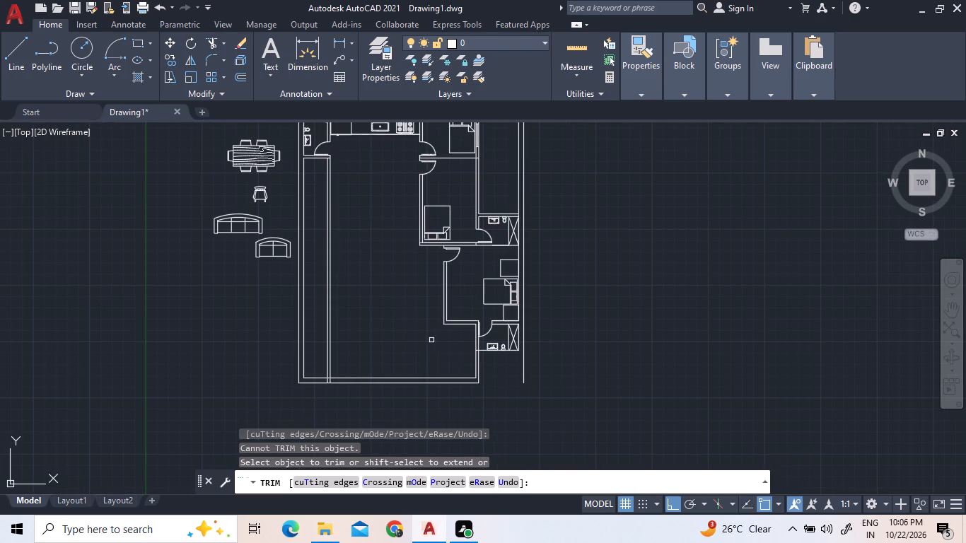
left_click(226, 48)
left_click(228, 103)
left_click(462, 338)
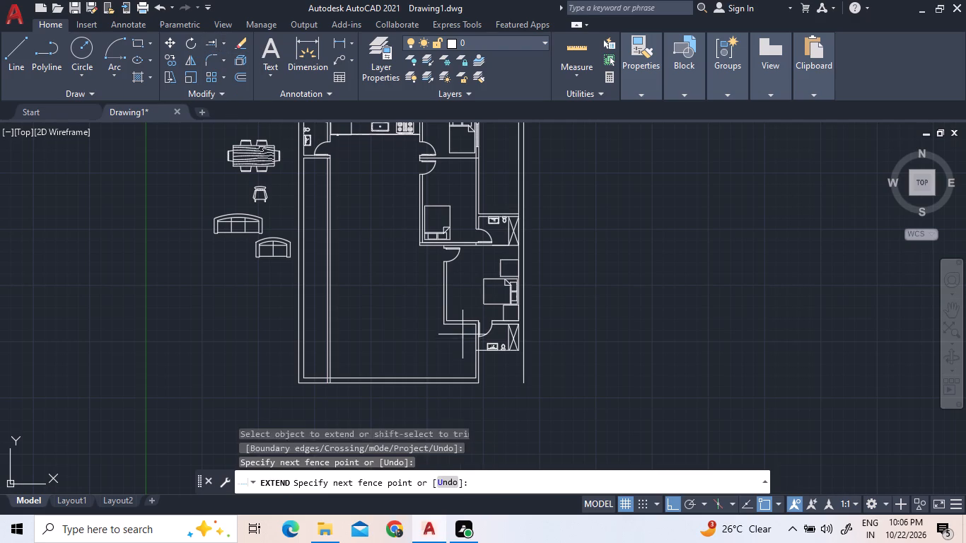
left_click(455, 291)
scroll(465, 344, "up", 3)
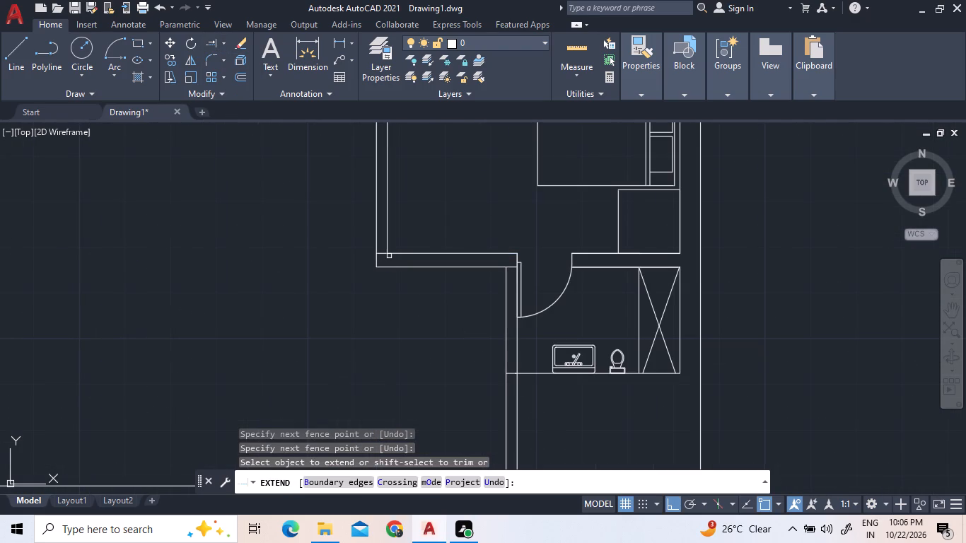
scroll(381, 252, "down", 3)
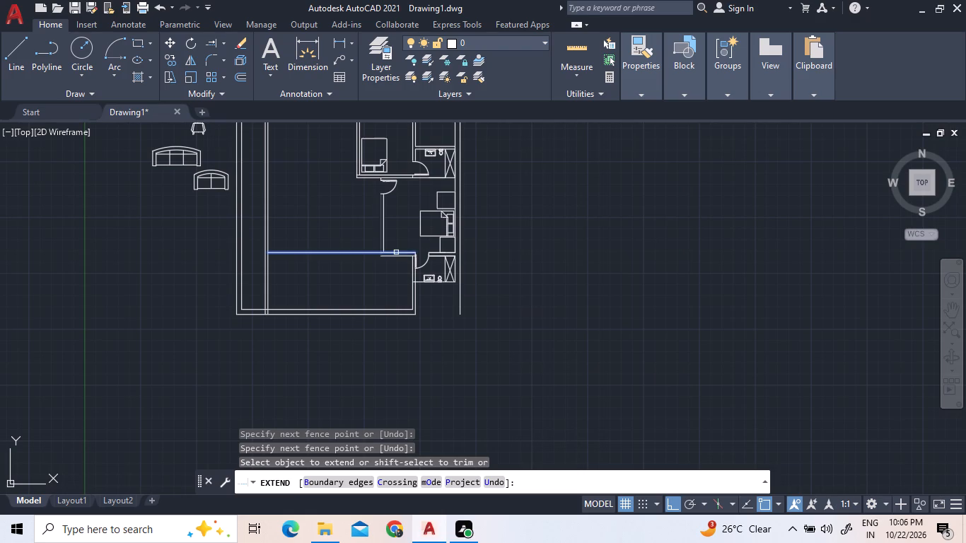
left_click(395, 251)
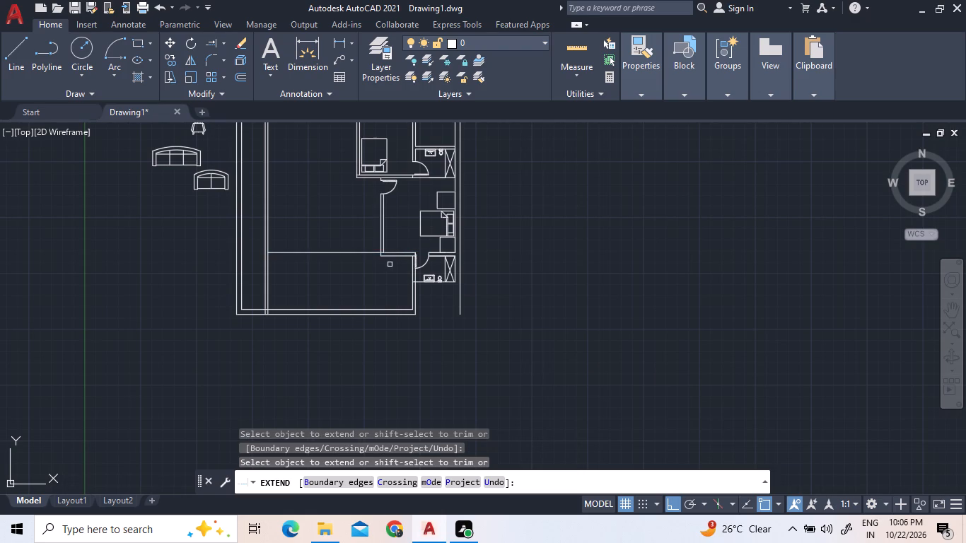
left_click(385, 255)
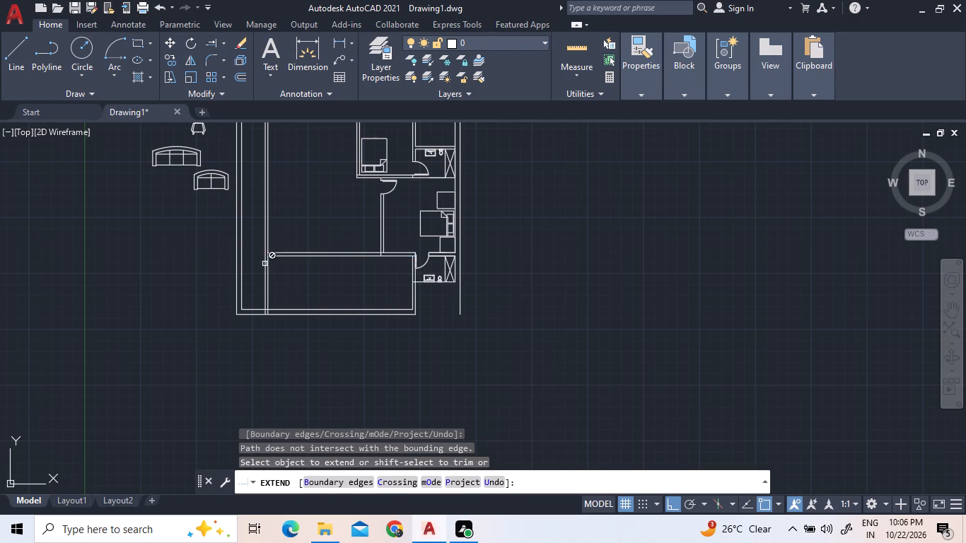
scroll(269, 267, "up", 3)
left_click(286, 222)
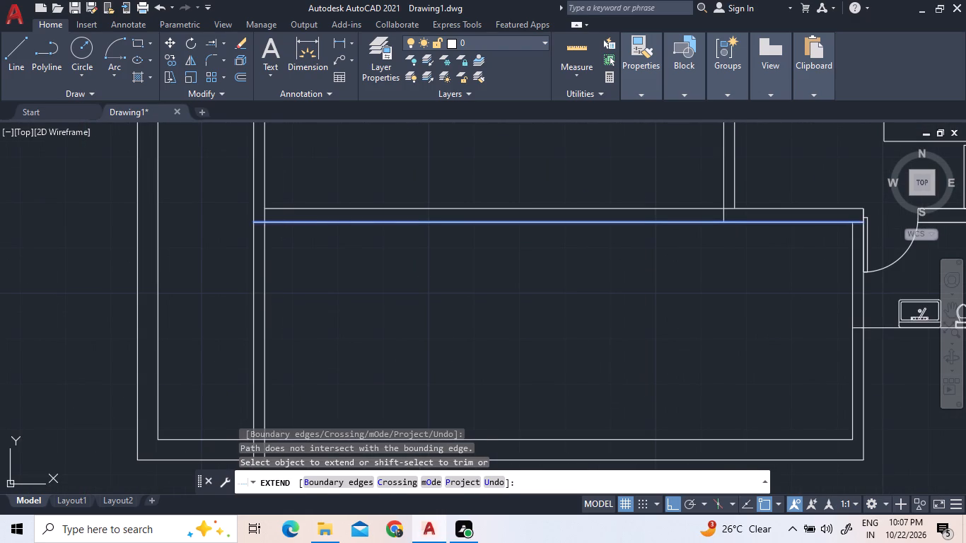
scroll(313, 302, "down", 2)
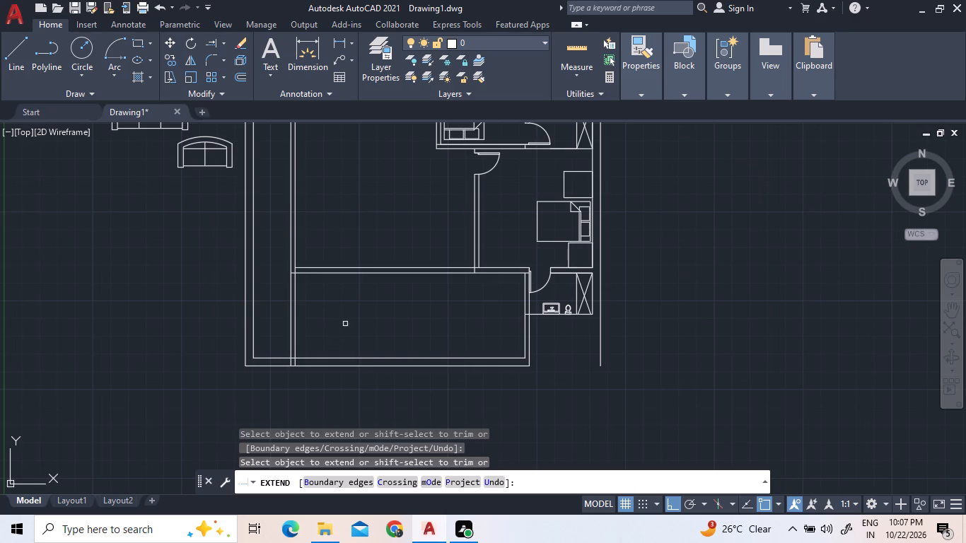
right_click(339, 334)
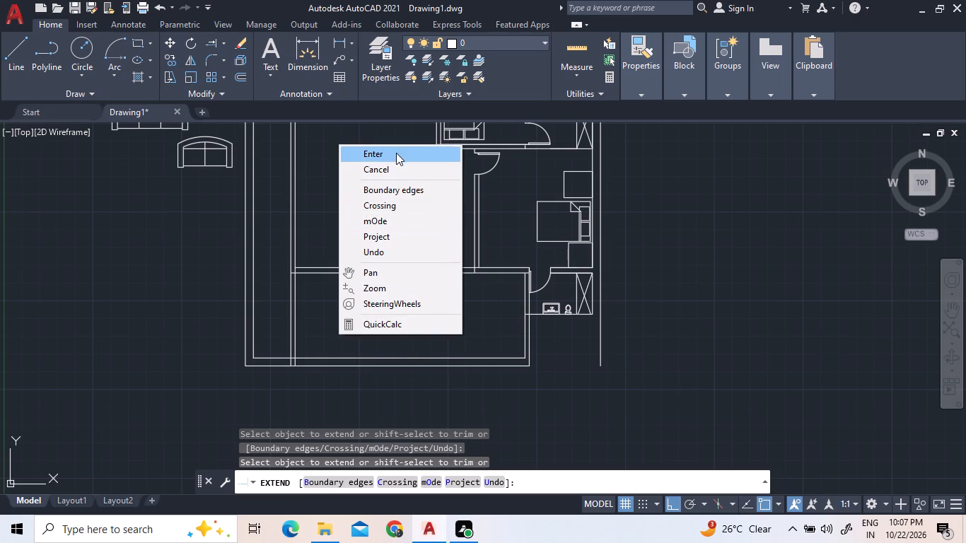
left_click(399, 158)
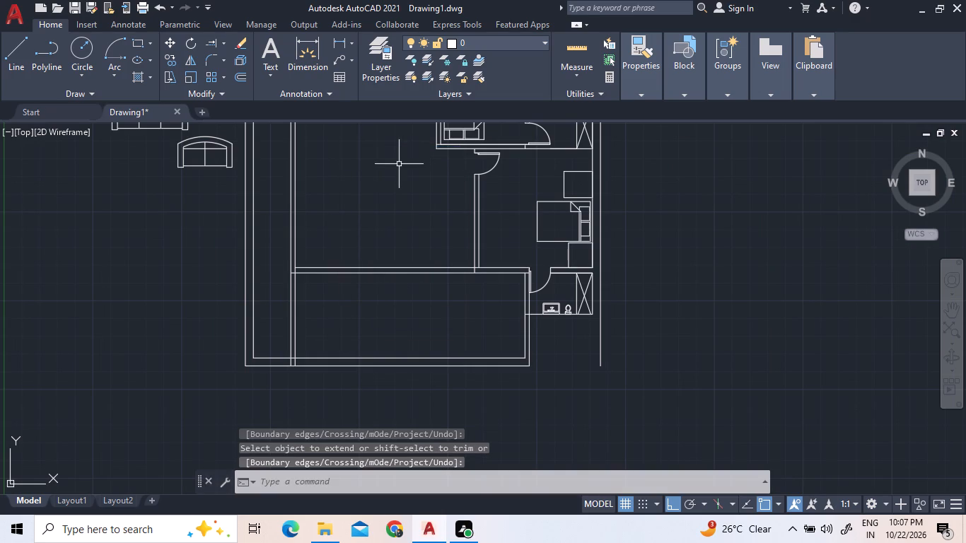
Draw a short line across the thickness of the extended wall, just west of the bedroom's west wall.
scroll(438, 291, "down", 1)
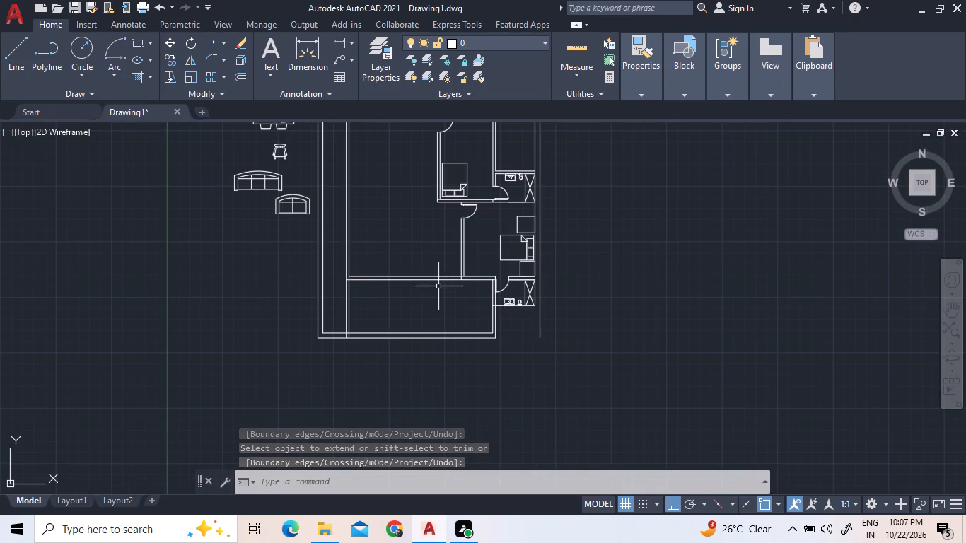
scroll(517, 305, "up", 1)
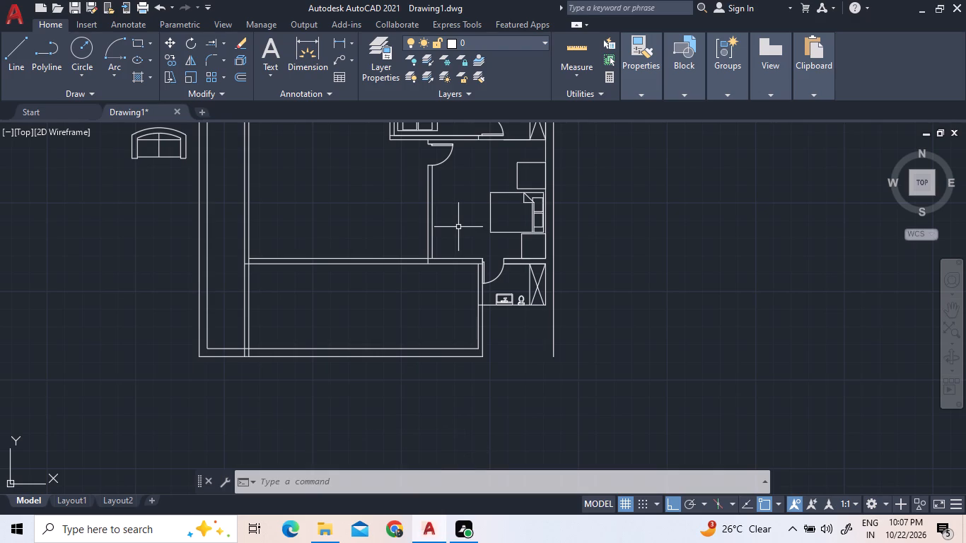
scroll(429, 240, "up", 1)
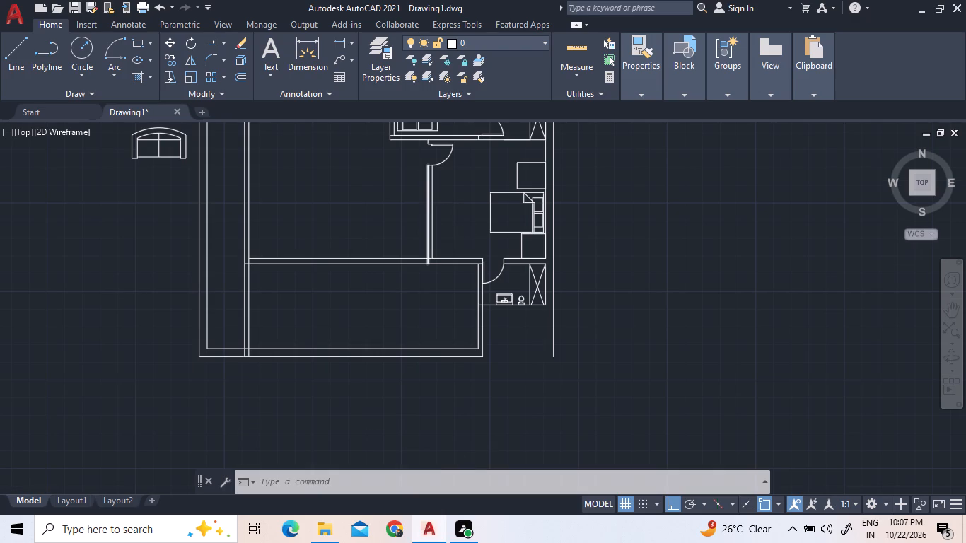
scroll(468, 271, "up", 1)
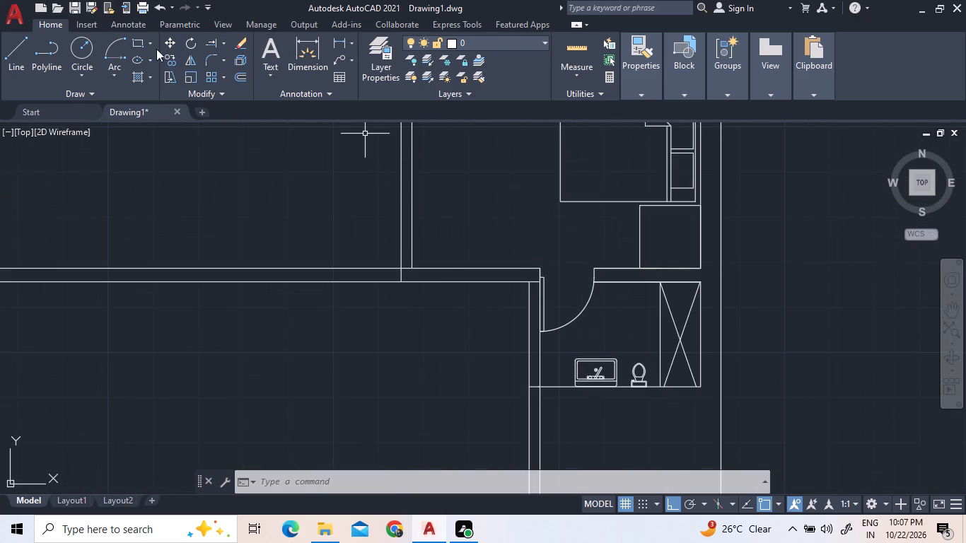
left_click(23, 58)
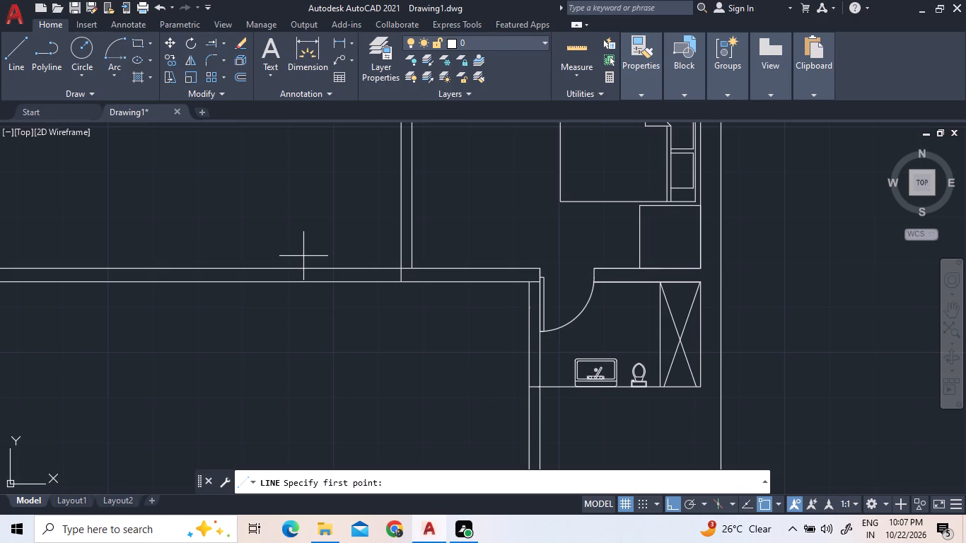
left_click(337, 269)
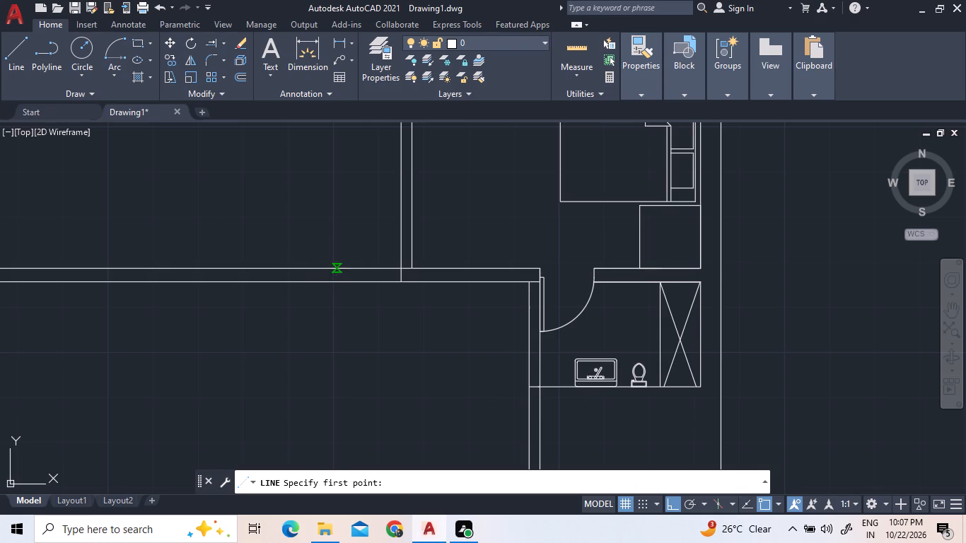
left_click(334, 284)
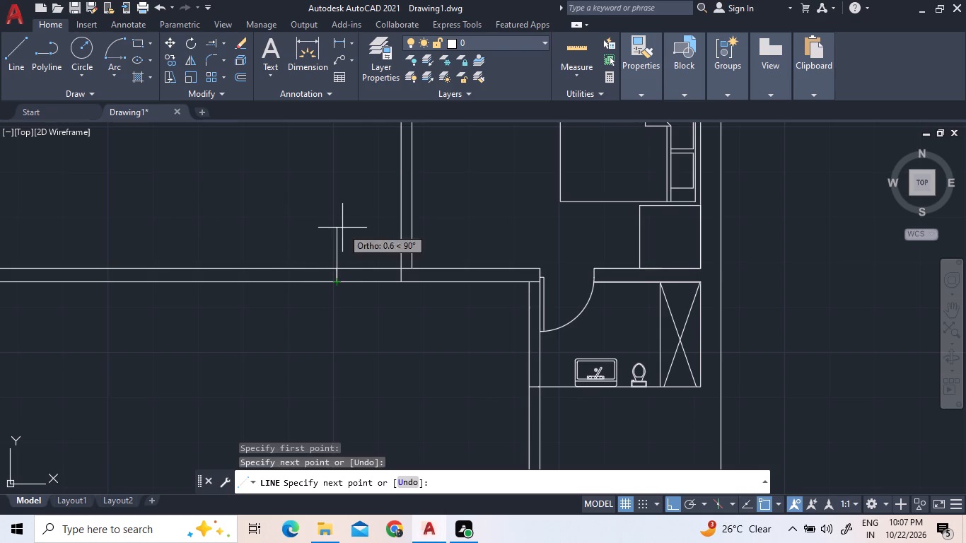
right_click(342, 226)
left_click(348, 233)
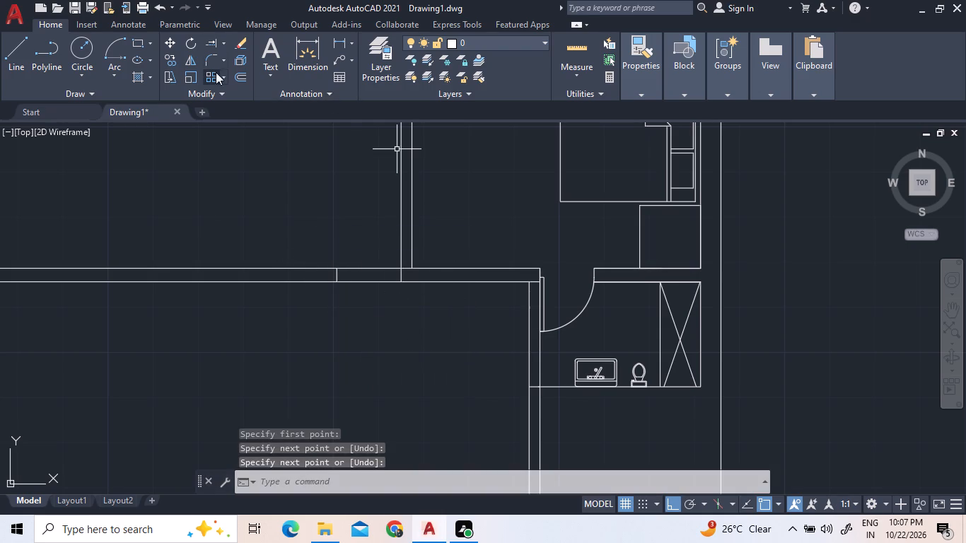
Trim the remnant of the bedroom's west wall line inside the extended south wall.
left_click(226, 39)
left_click(227, 59)
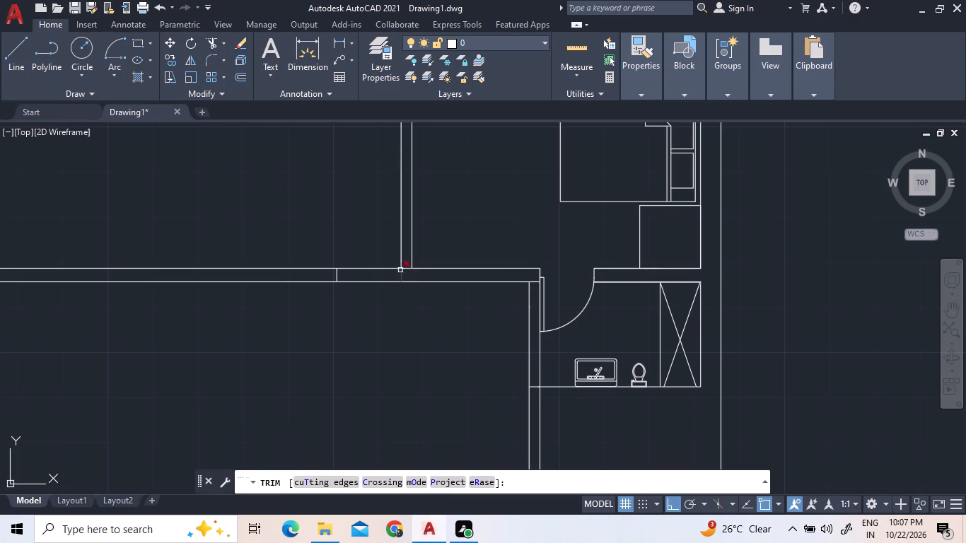
left_click(402, 274)
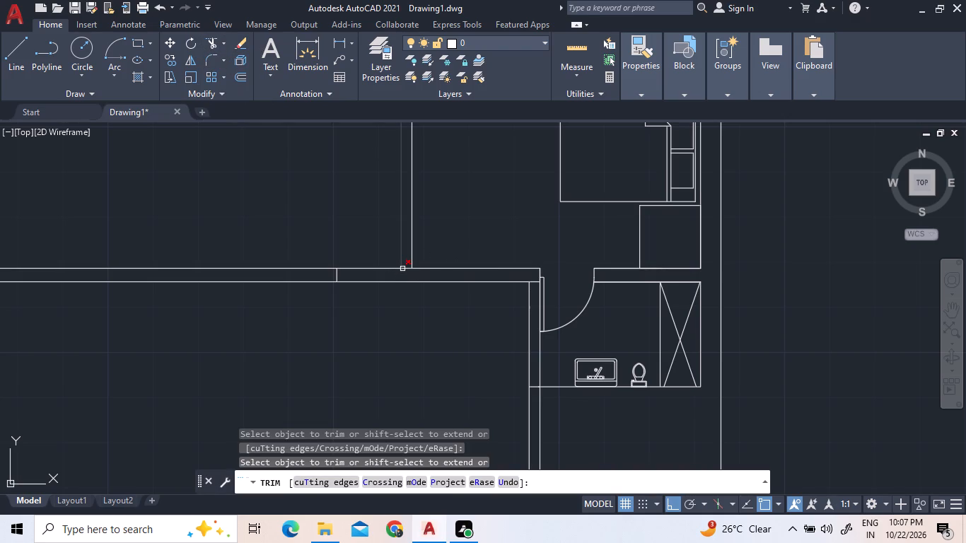
right_click(381, 338)
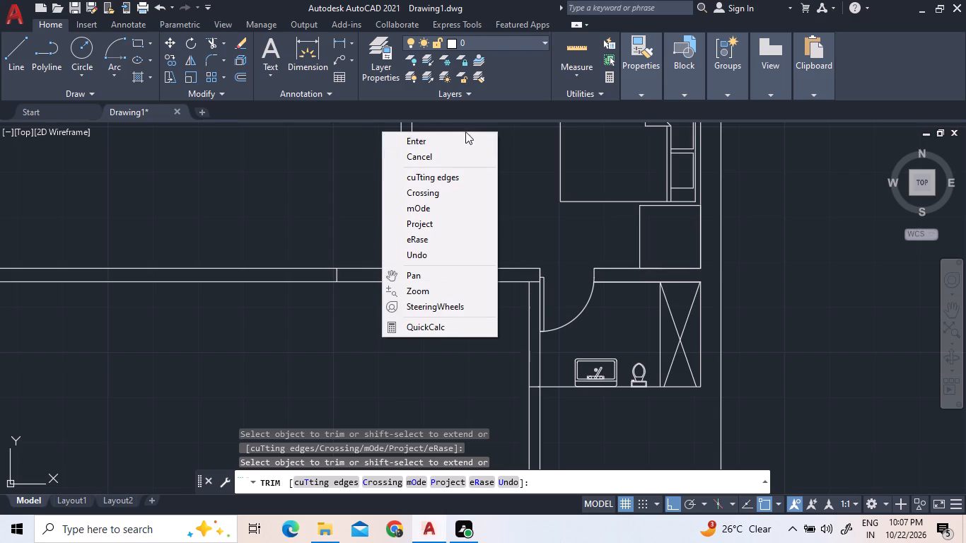
left_click(459, 146)
Copy the southern bedroom's entrance door about 1.7 units west into the open living space.
scroll(615, 368, "down", 1)
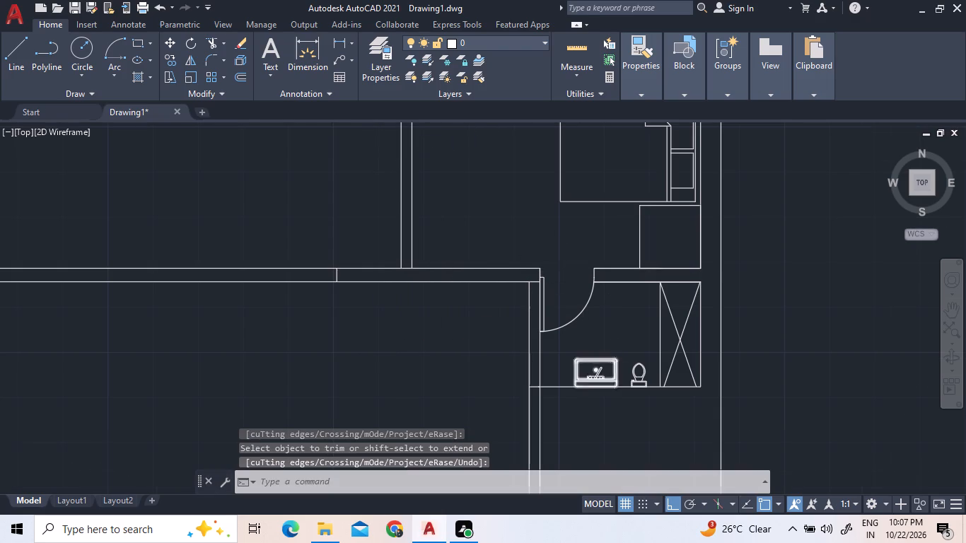
scroll(616, 369, "down", 1)
left_click(569, 235)
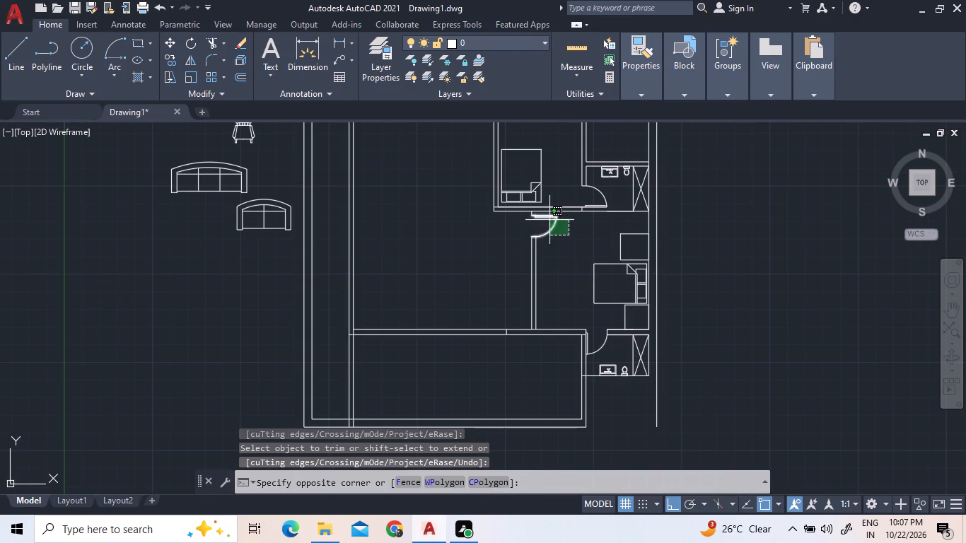
left_click(547, 218)
right_click(547, 218)
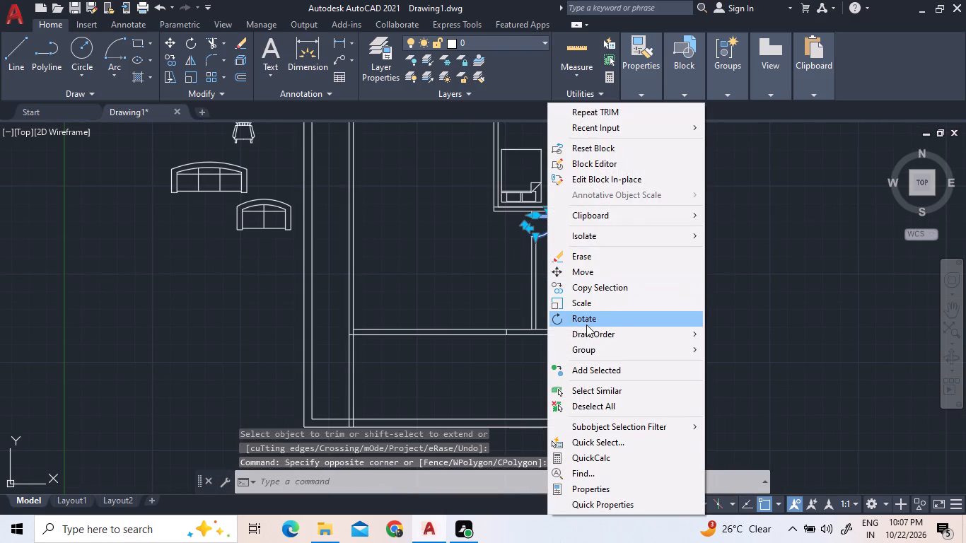
left_click(574, 282)
left_click(554, 244)
left_click(495, 277)
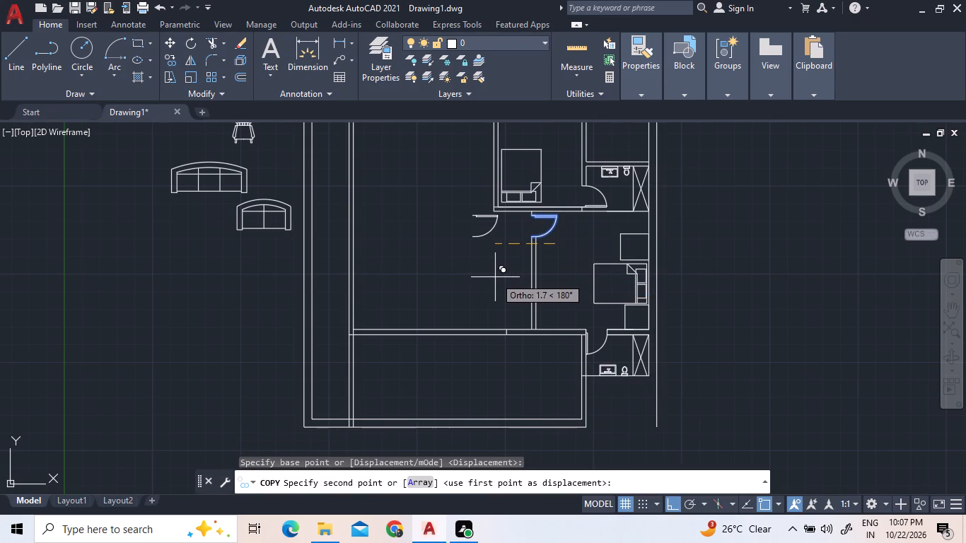
right_click(495, 277)
left_click(513, 285)
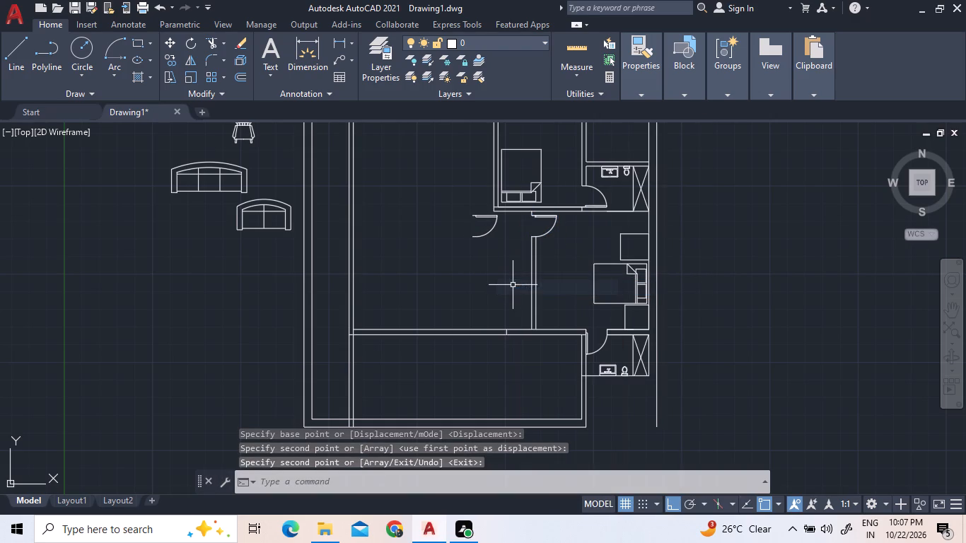
Flip the copied door so its leaf lies on the south side of the opening with the swing facing east.
scroll(504, 223, "up", 2)
left_click(499, 235)
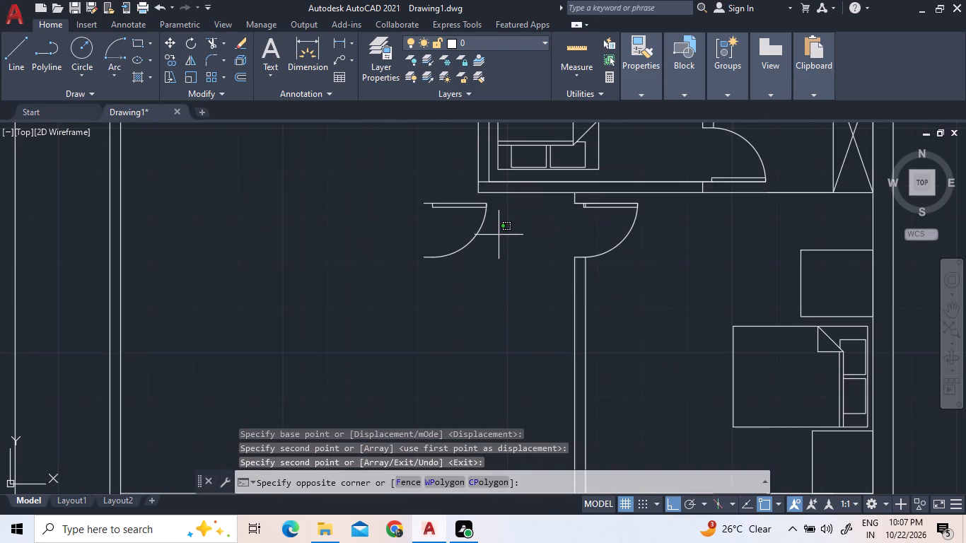
left_click(466, 221)
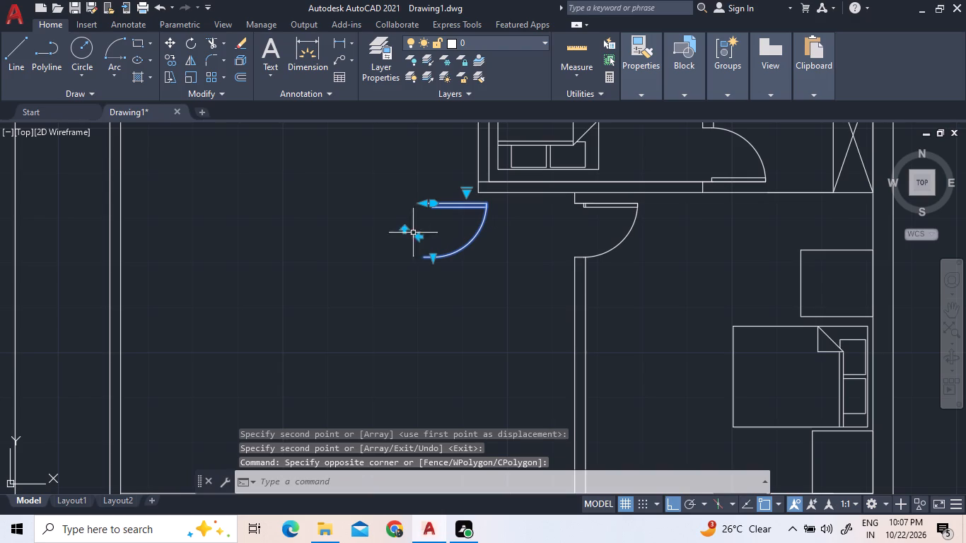
left_click(404, 227)
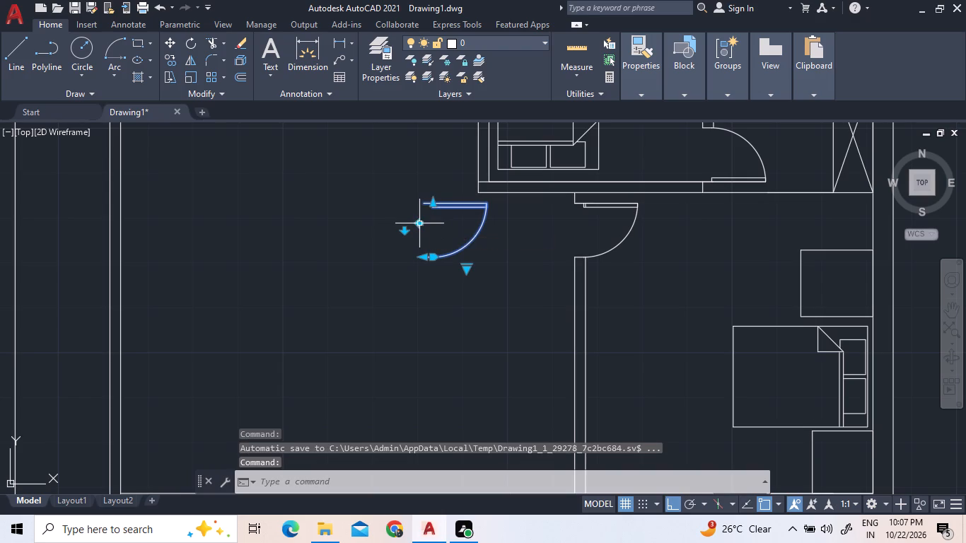
left_click(421, 223)
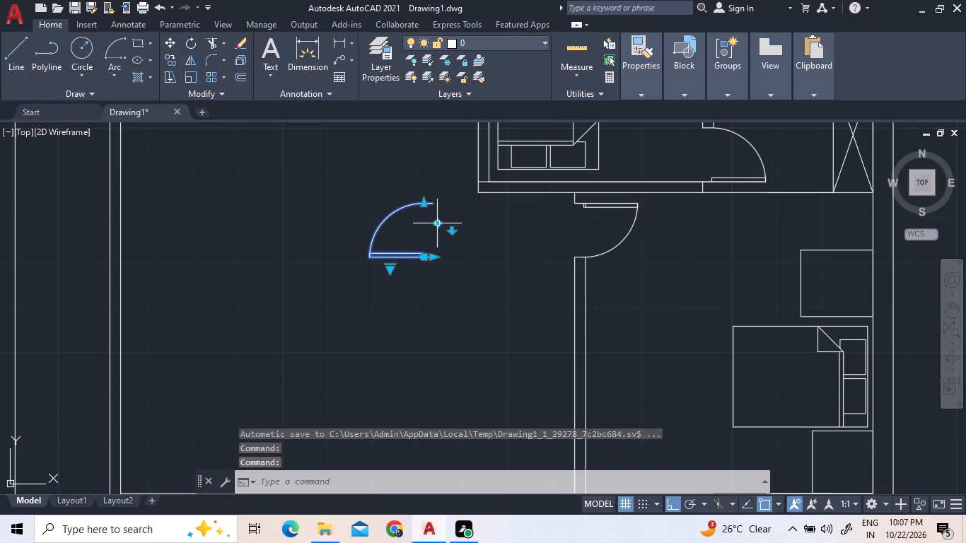
left_click(436, 221)
Rotate the copied door 90° so its leaf points north and its swing lies on the west side.
right_click(444, 232)
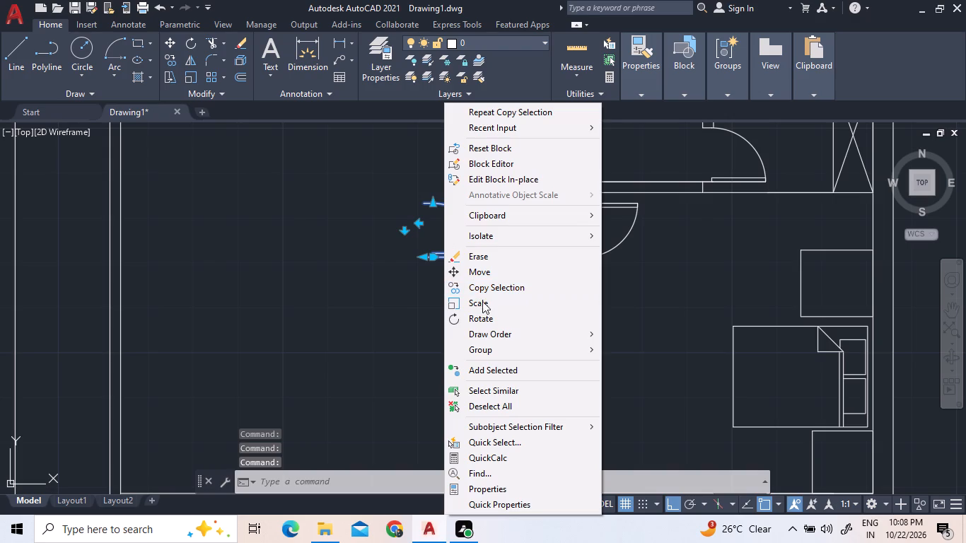
left_click(476, 319)
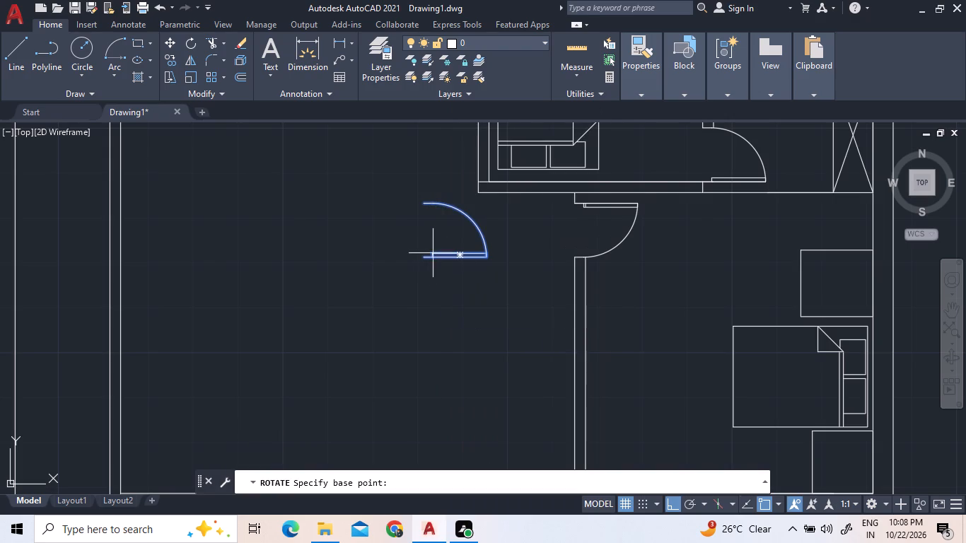
left_click(428, 260)
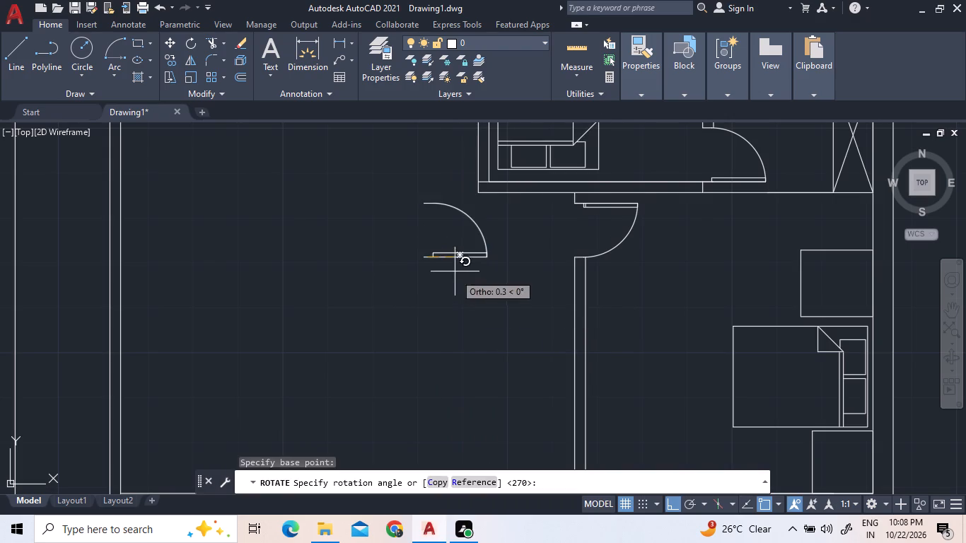
left_click(433, 162)
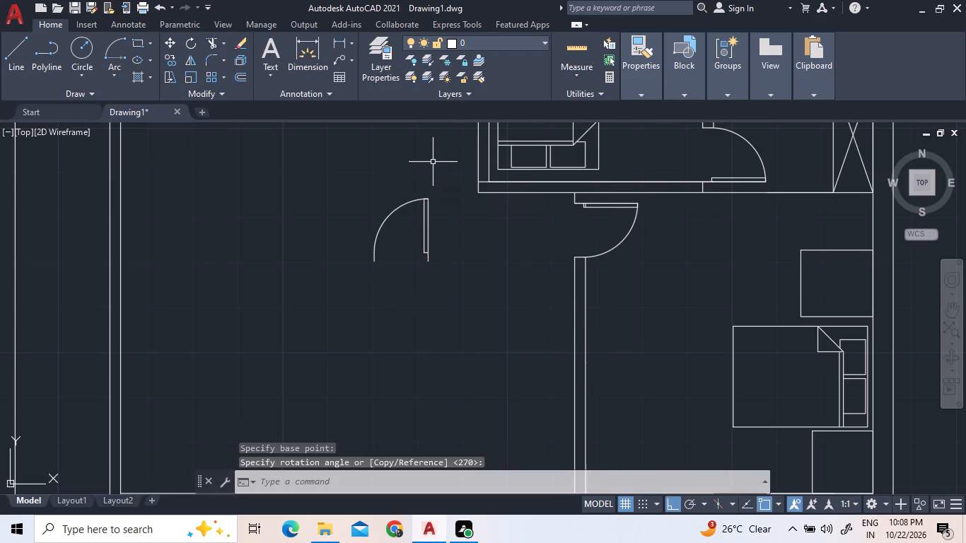
Move the rotated door into the extended south wall, snapping its hinge-side corner to the south end of the short line across the wall.
left_click(469, 286)
left_click(414, 228)
right_click(414, 228)
right_click(414, 228)
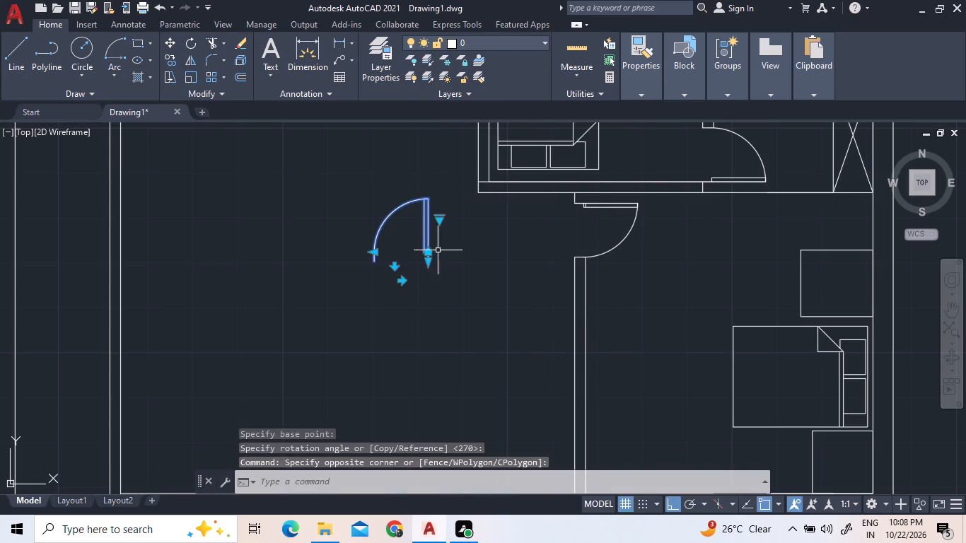
right_click(445, 254)
left_click(485, 276)
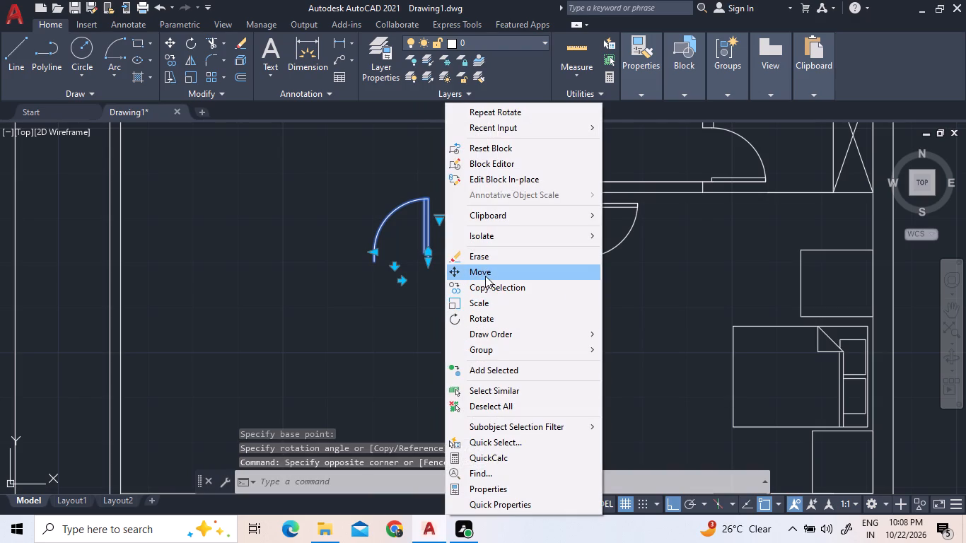
left_click(431, 262)
scroll(475, 257, "down", 3)
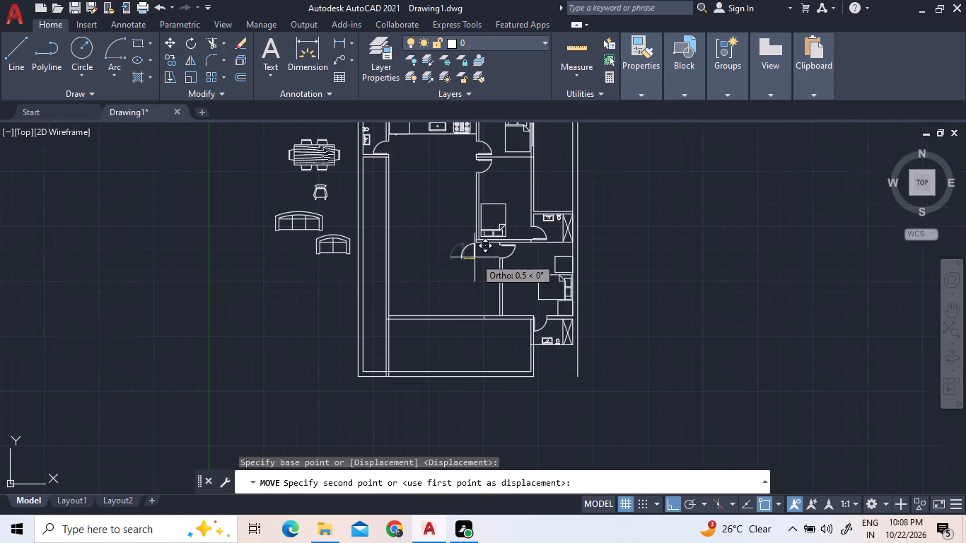
scroll(479, 327, "up", 4)
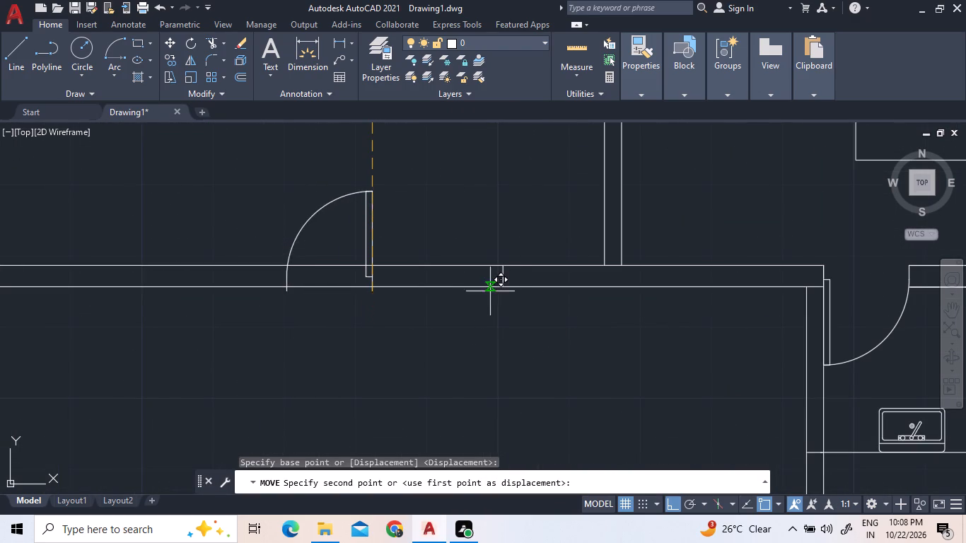
key("F8")
scroll(519, 263, "up", 4)
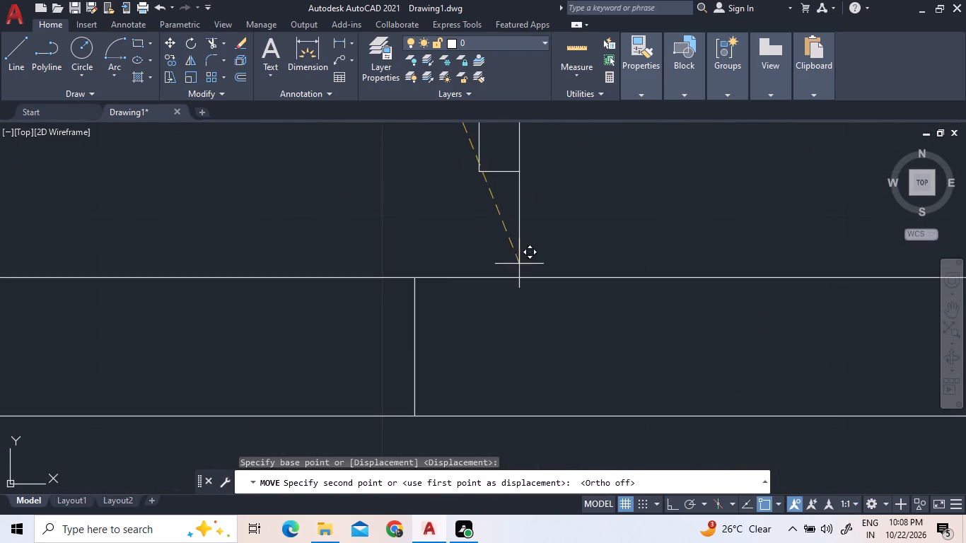
left_click(412, 416)
Trim both wall lines of the extended south wall within the new door's opening, including the short remnant behind the leaf.
scroll(557, 338, "down", 2)
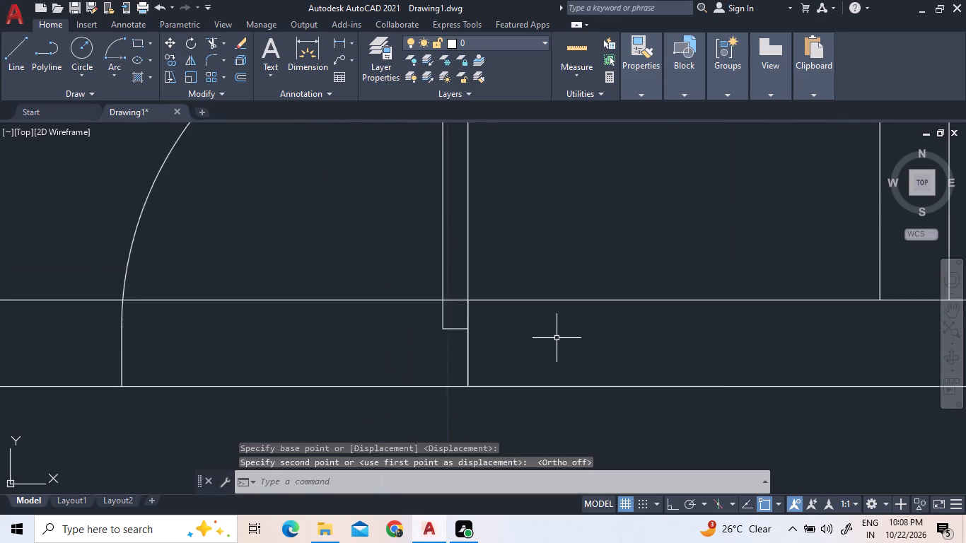
left_click(216, 45)
left_click_drag(407, 380, 402, 373)
left_click(380, 281)
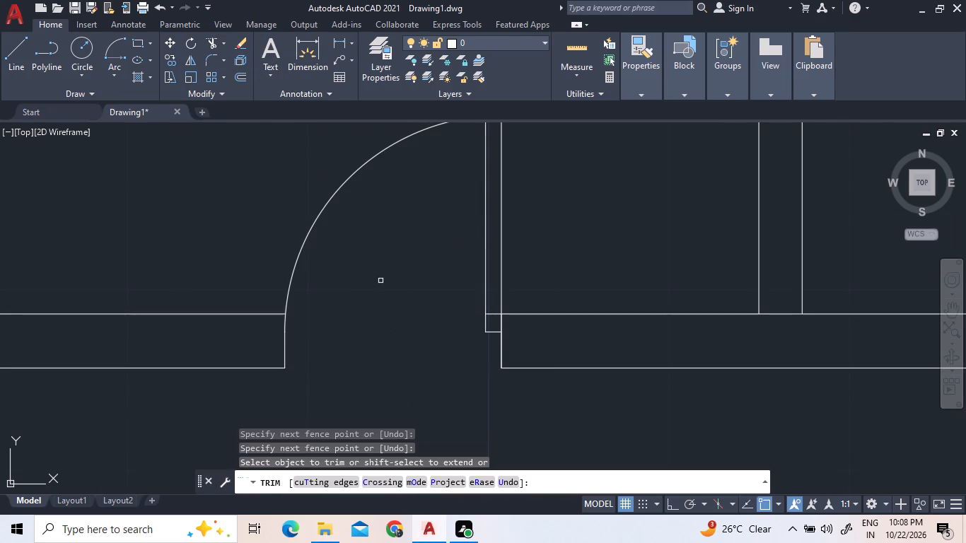
left_click(490, 313)
scroll(550, 370, "down", 2)
right_click(571, 233)
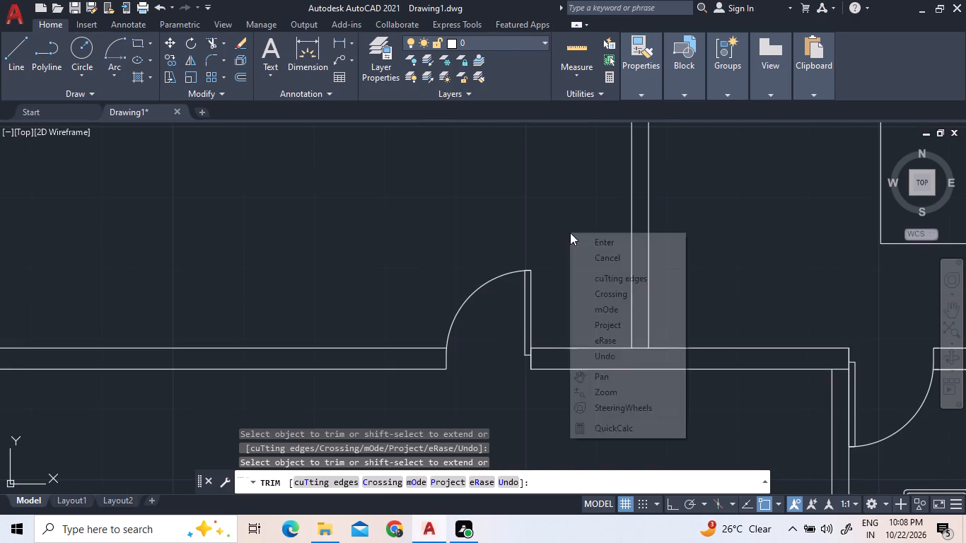
left_click(577, 238)
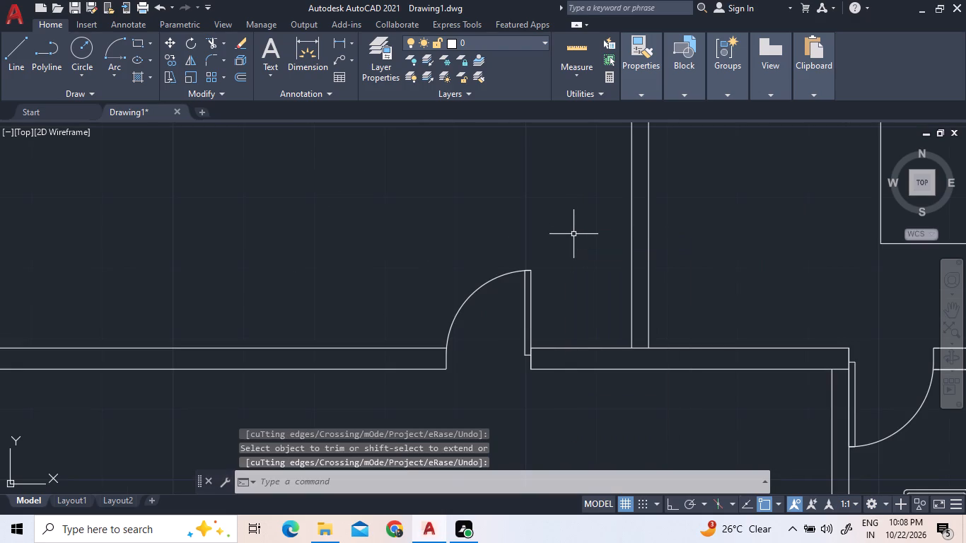
Extend both lines of the middle bedroom's south wall west across the open space to the far line of the living area's west wall.
scroll(503, 341, "down", 3)
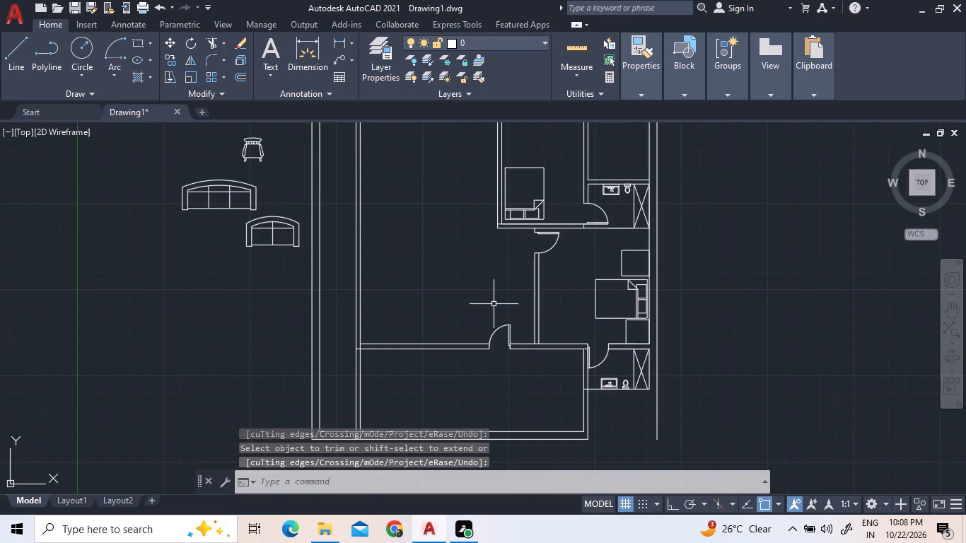
scroll(493, 303, "down", 2)
scroll(485, 272, "up", 3)
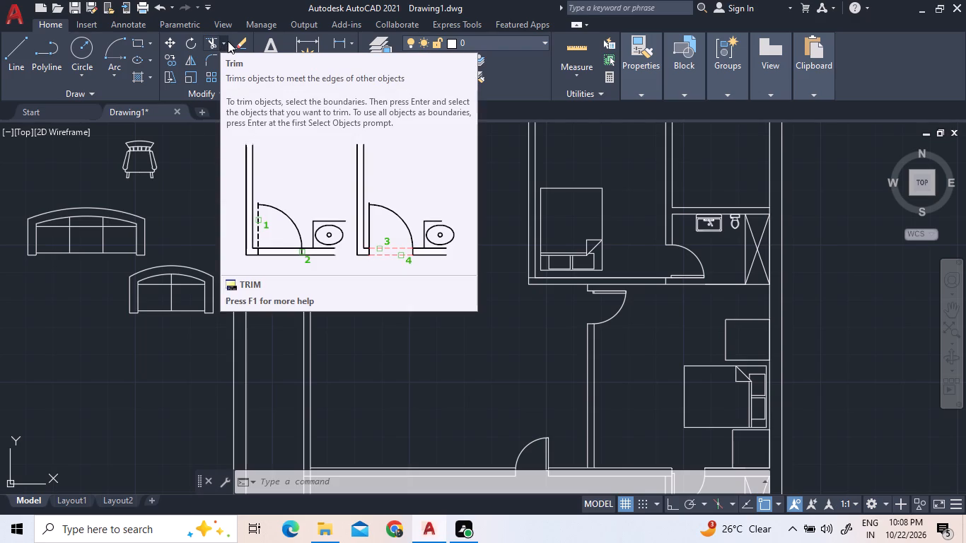
left_click(228, 41)
left_click(246, 99)
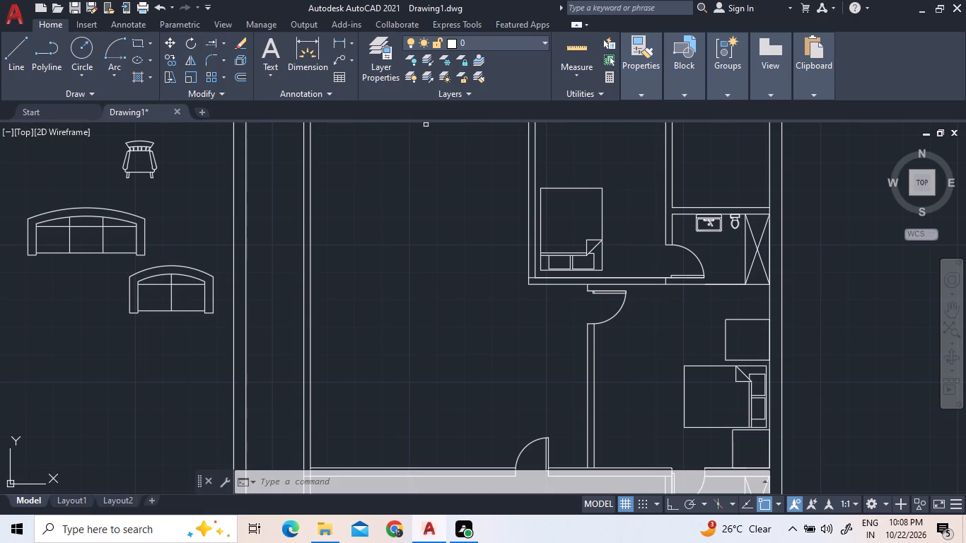
left_click(537, 284)
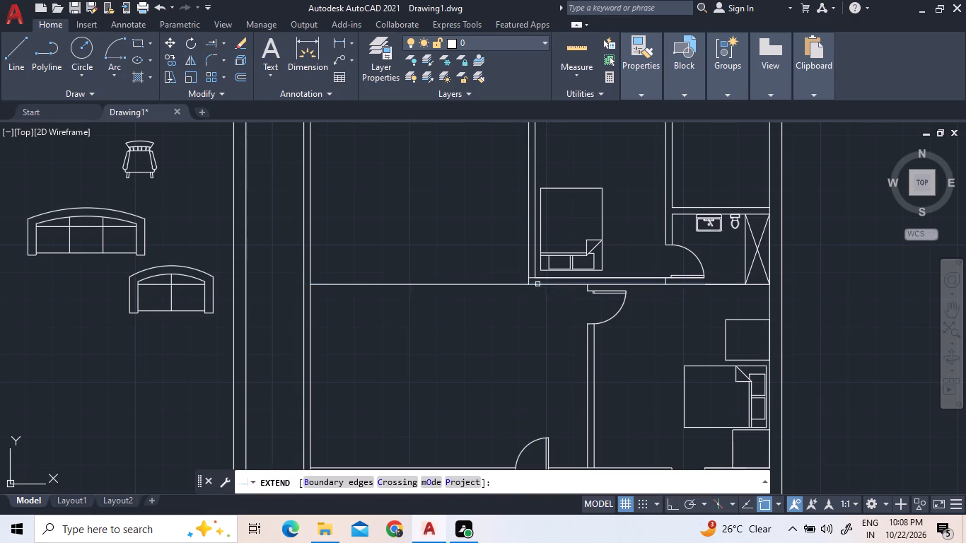
scroll(534, 276, "up", 3)
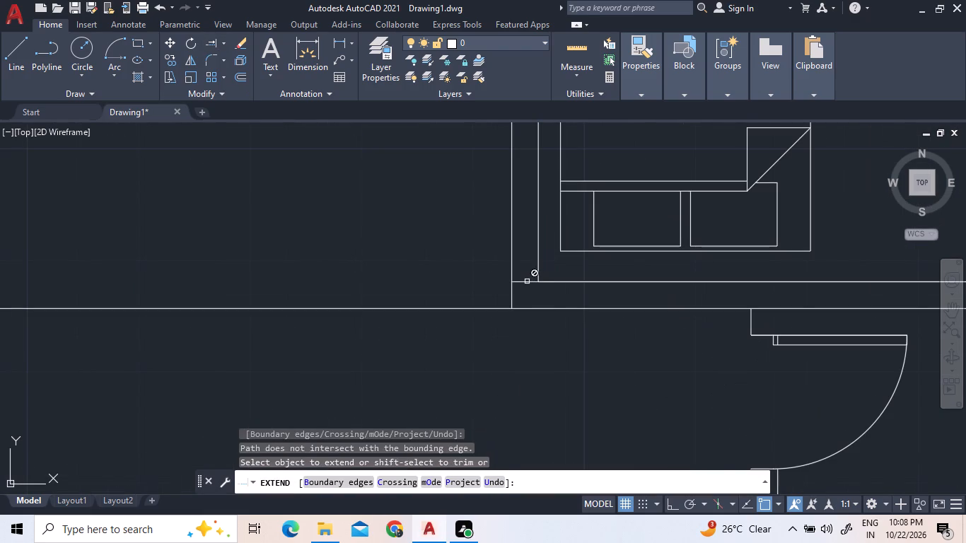
scroll(523, 281, "down", 3)
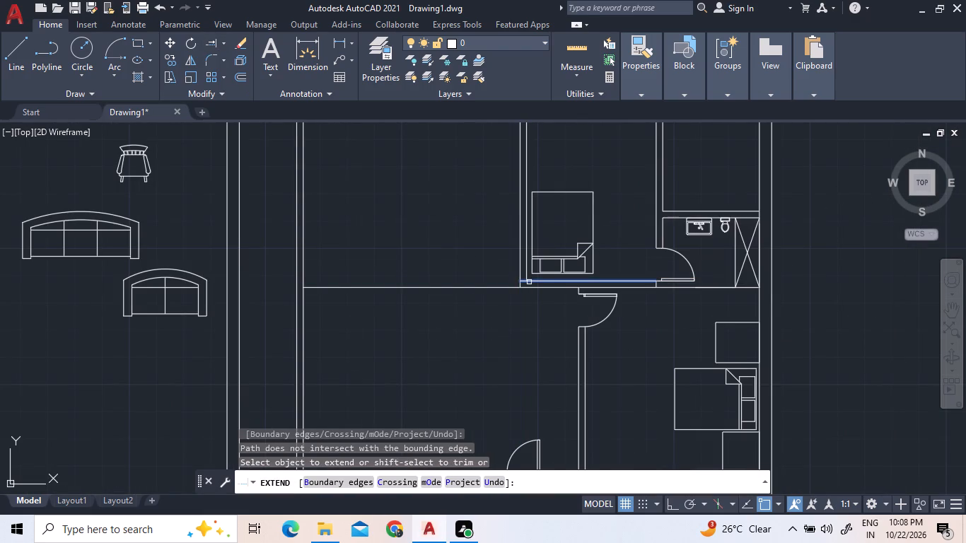
scroll(535, 281, "up", 3)
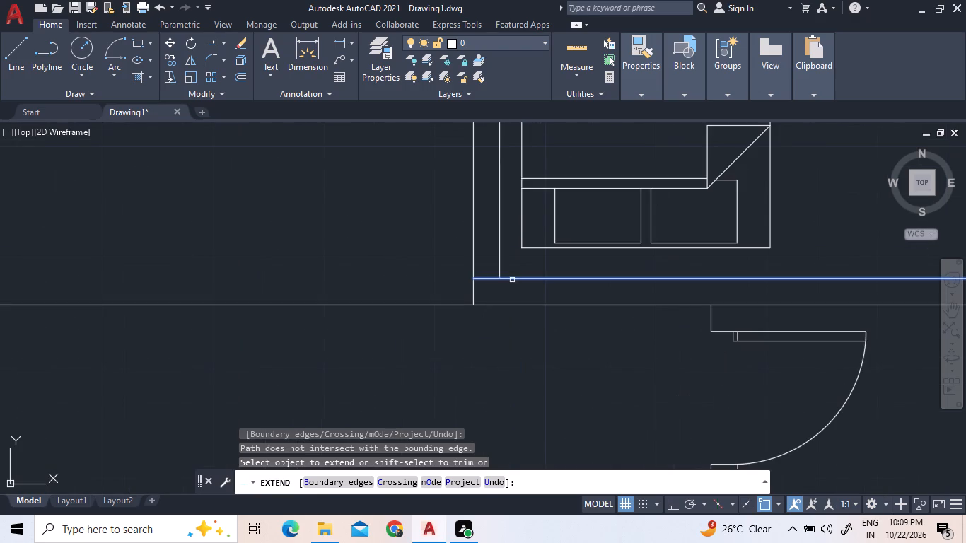
scroll(513, 284, "down", 3)
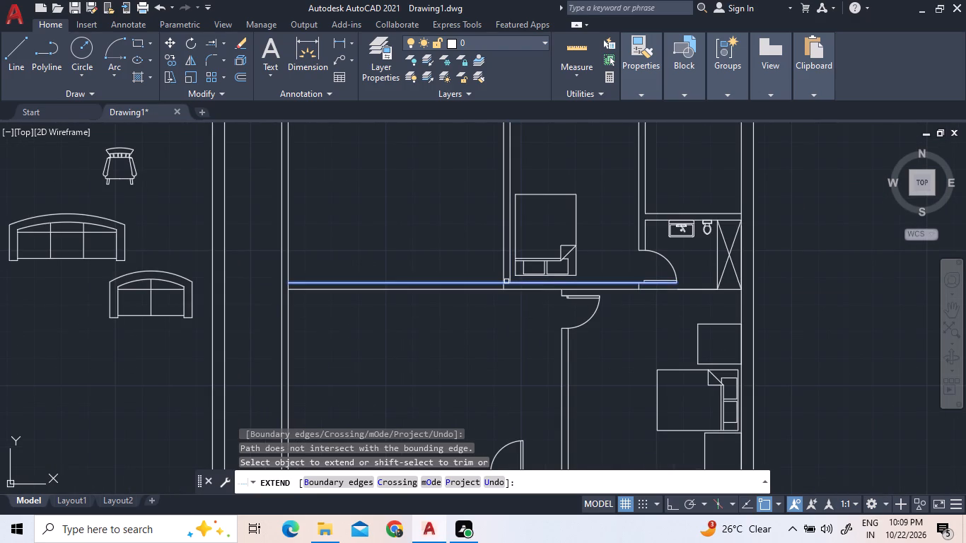
left_click(506, 281)
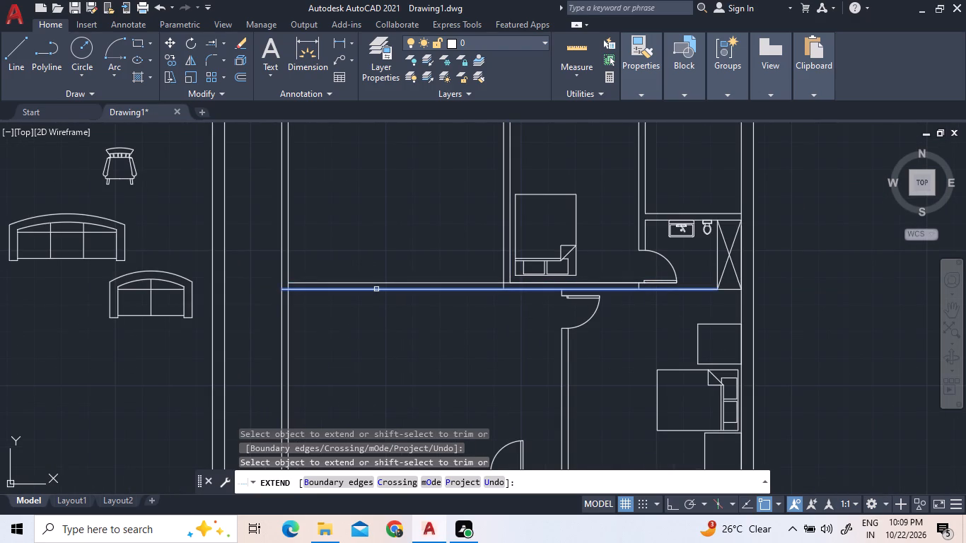
left_click(376, 289)
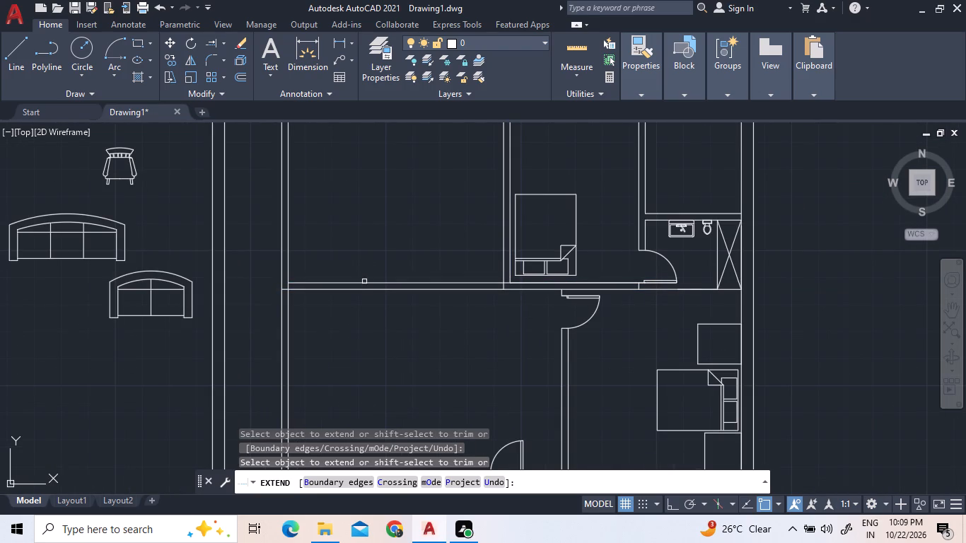
left_click(362, 284)
scroll(378, 218, "down", 1)
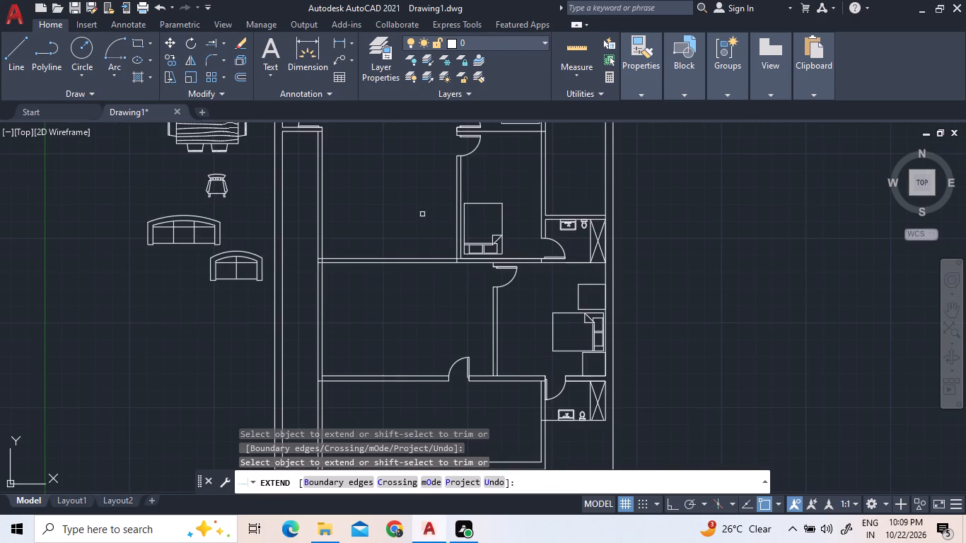
right_click(397, 233)
left_click(431, 247)
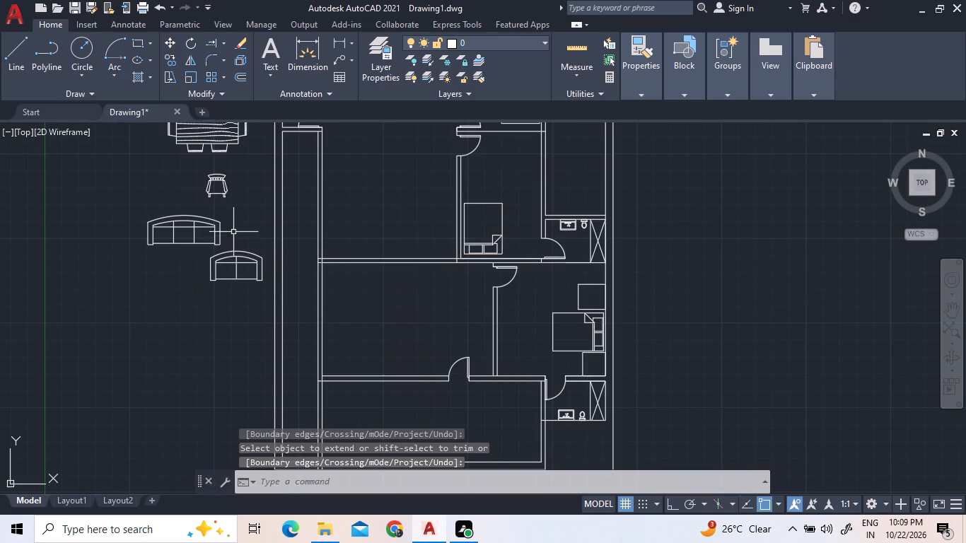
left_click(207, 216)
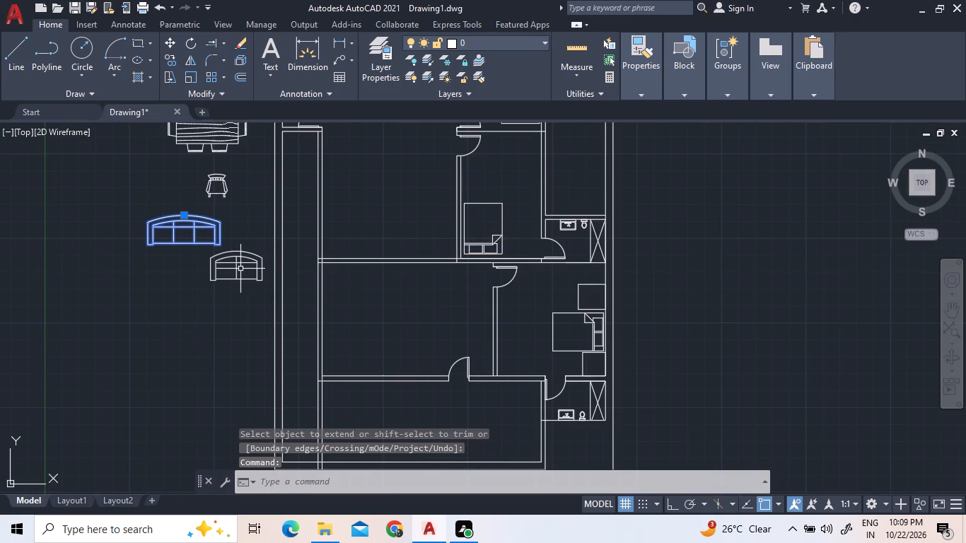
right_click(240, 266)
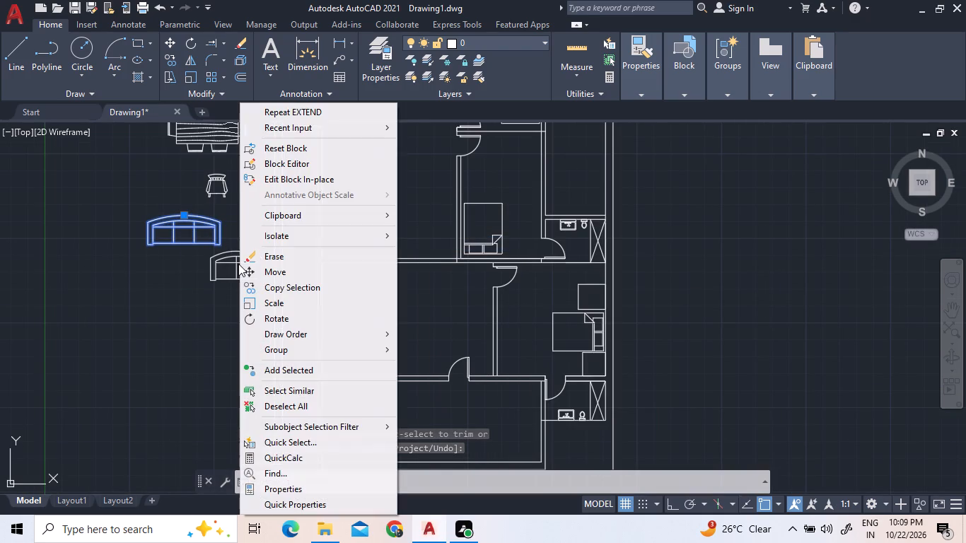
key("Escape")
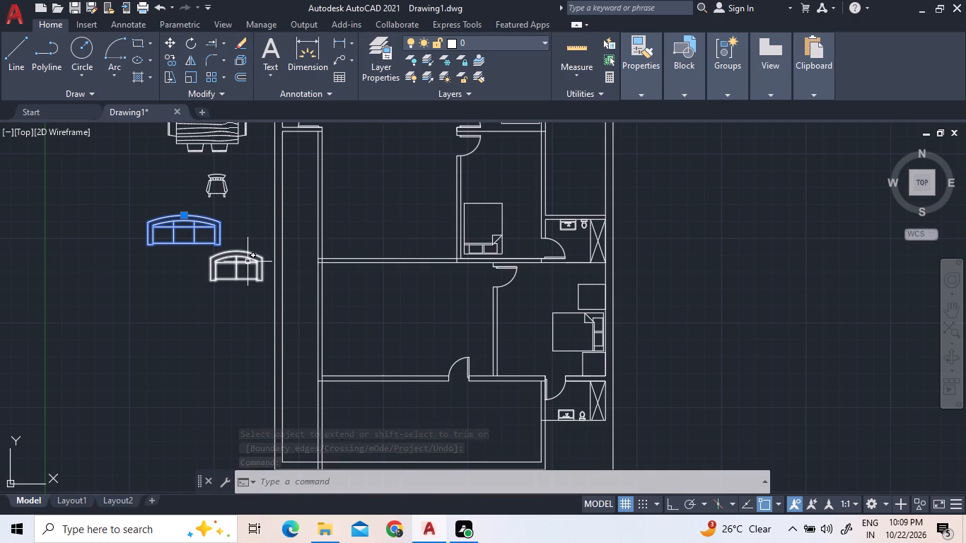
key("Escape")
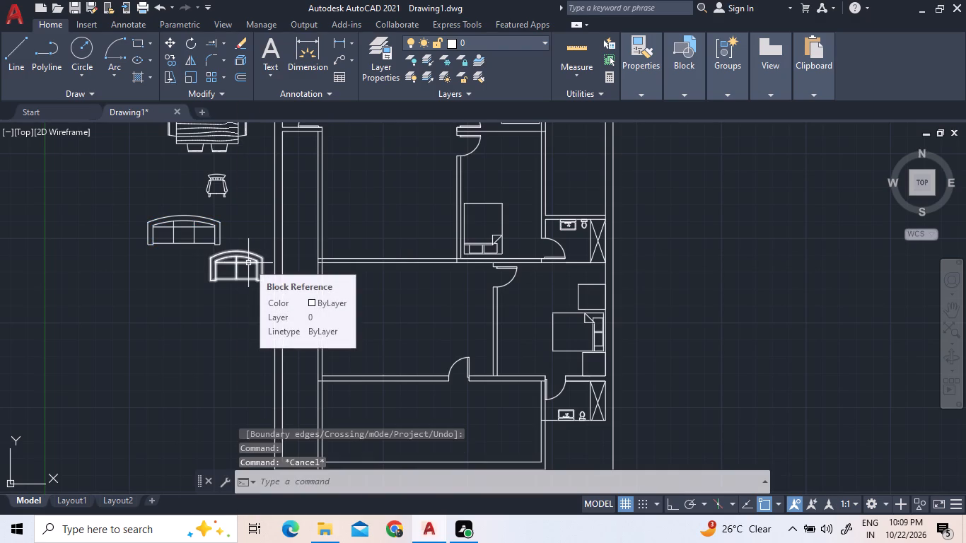
Rotate the two-seat sofa 90° about its southwest corner so its back faces west.
left_click(233, 253)
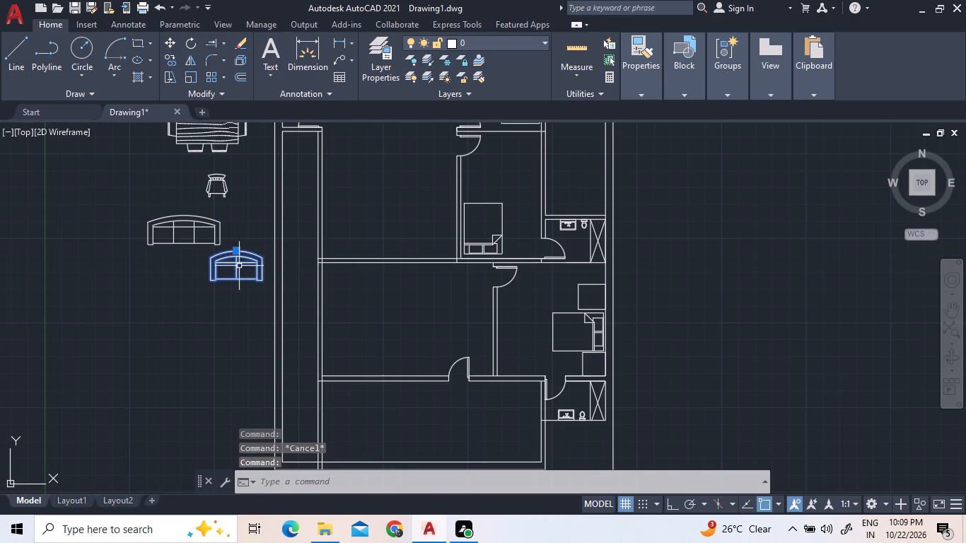
right_click(239, 266)
left_click(267, 319)
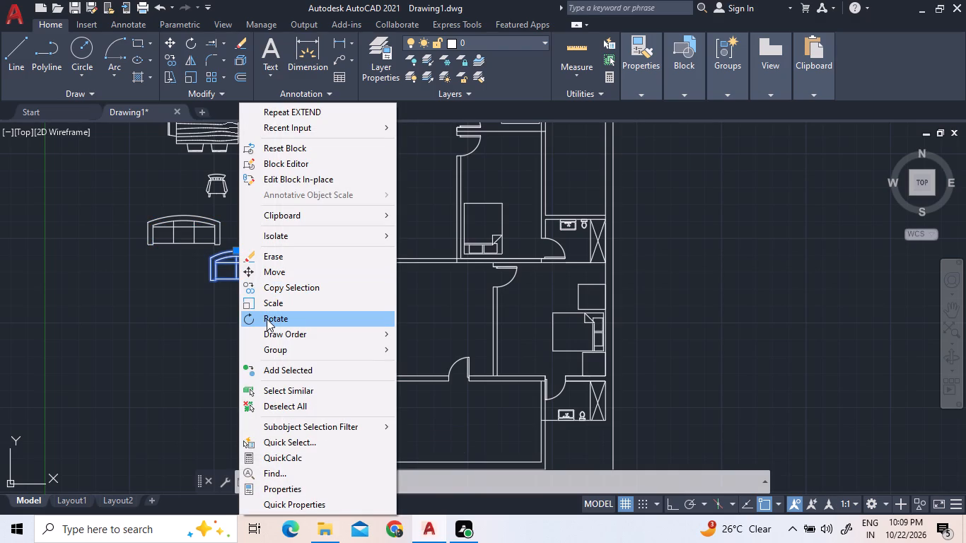
left_click(223, 285)
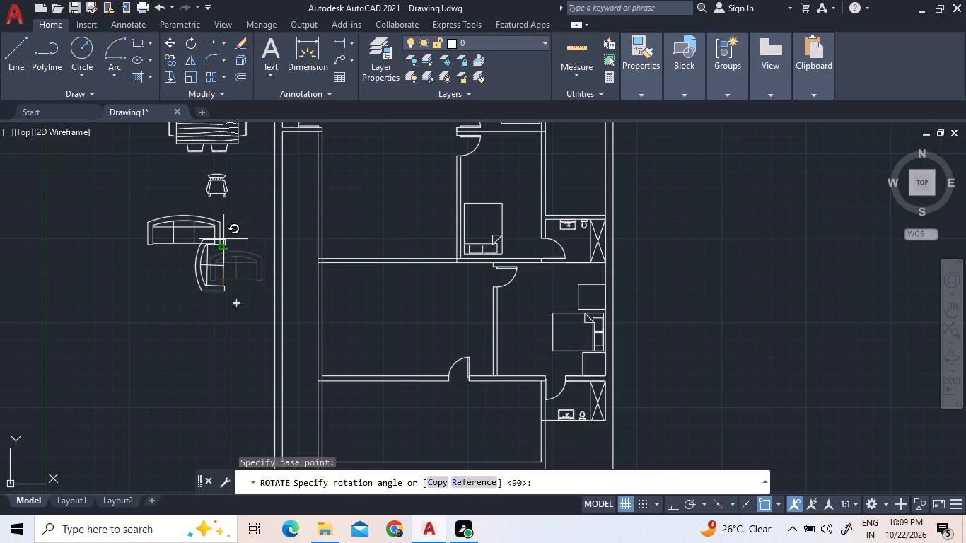
key("F8")
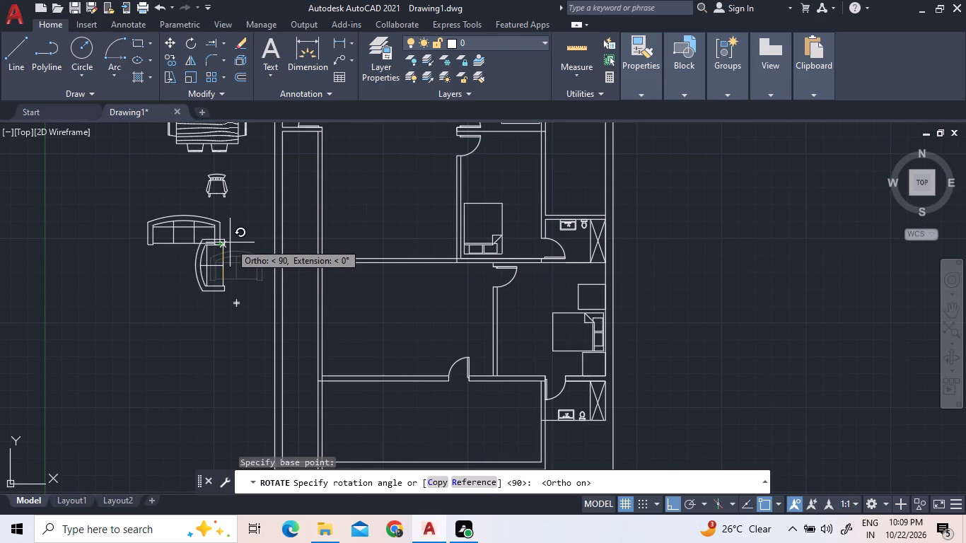
left_click(230, 243)
Move the two-seat sofa southwest, placing it below and just west of the three-seat sofa.
left_click(240, 272)
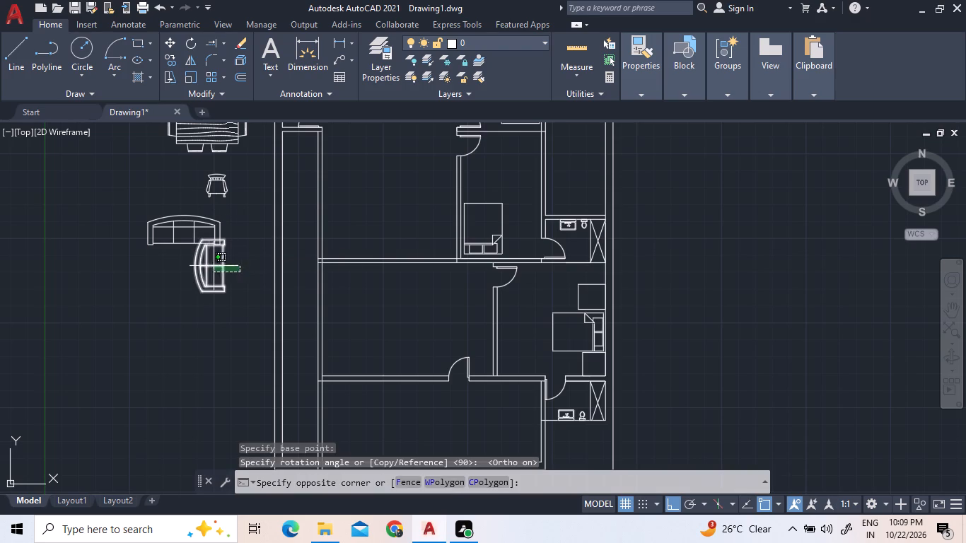
left_click(206, 263)
right_click(206, 264)
double_click(272, 274)
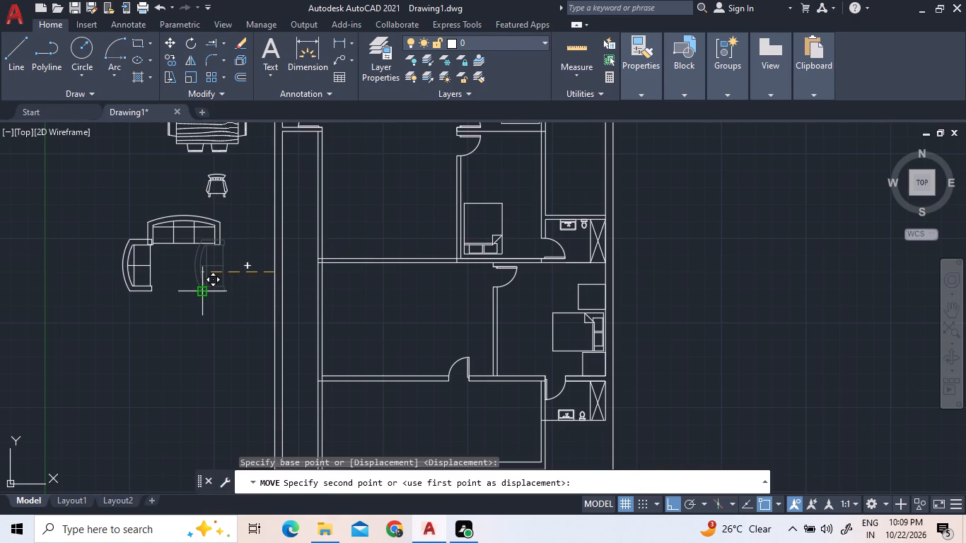
left_click(195, 298)
right_click(195, 298)
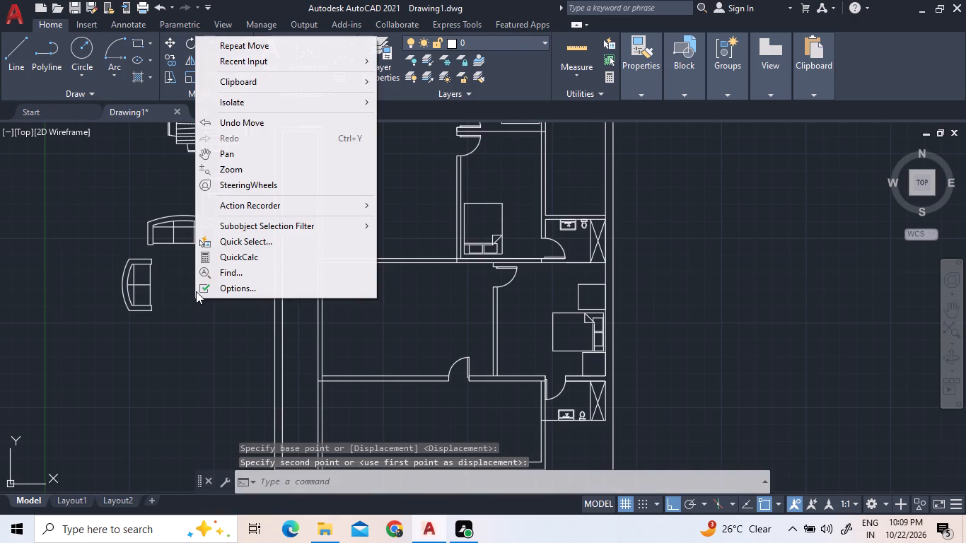
Move the two-seat sofa about 0.4 units north so its north arm sits just below the three-seat sofa's west arm.
left_click(190, 320)
left_click(134, 254)
right_click(134, 255)
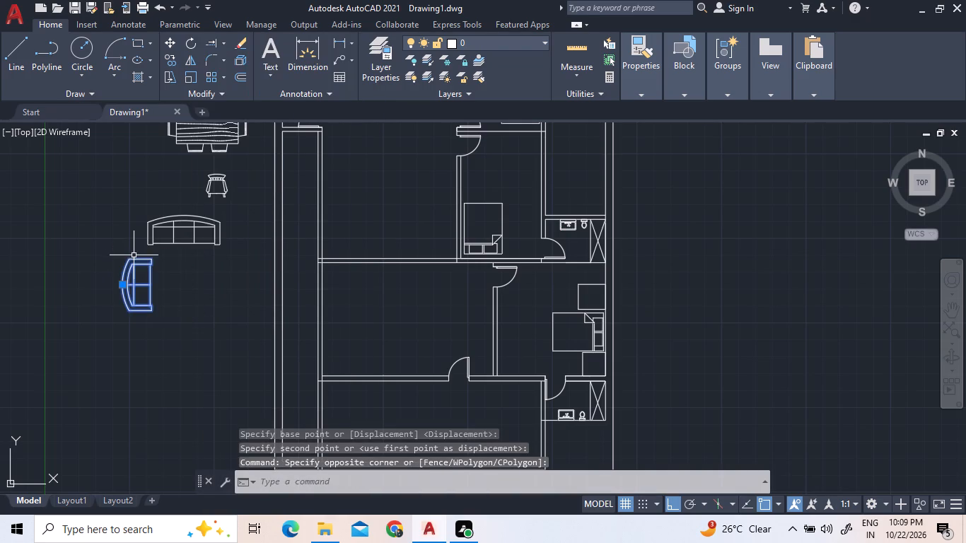
left_click(160, 276)
left_click(158, 276)
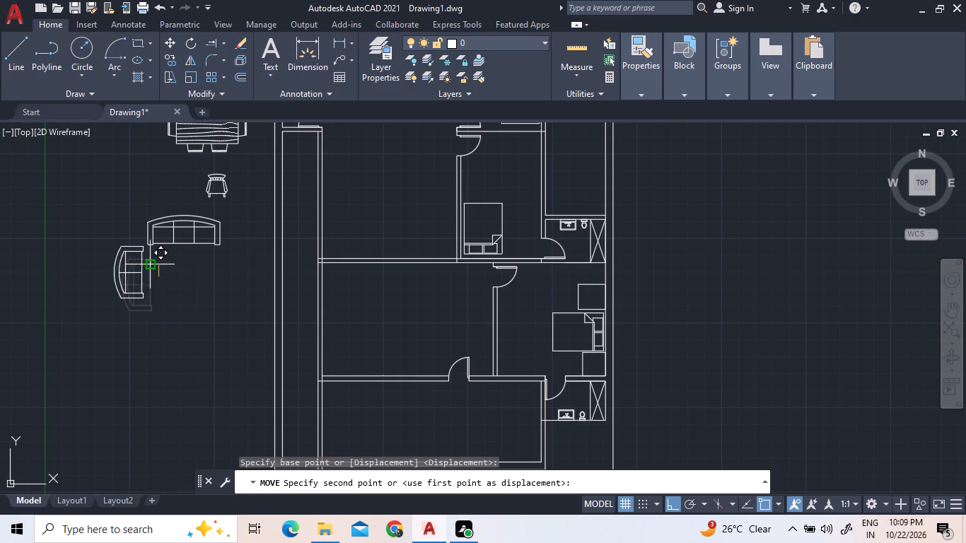
scroll(139, 265, "up", 4)
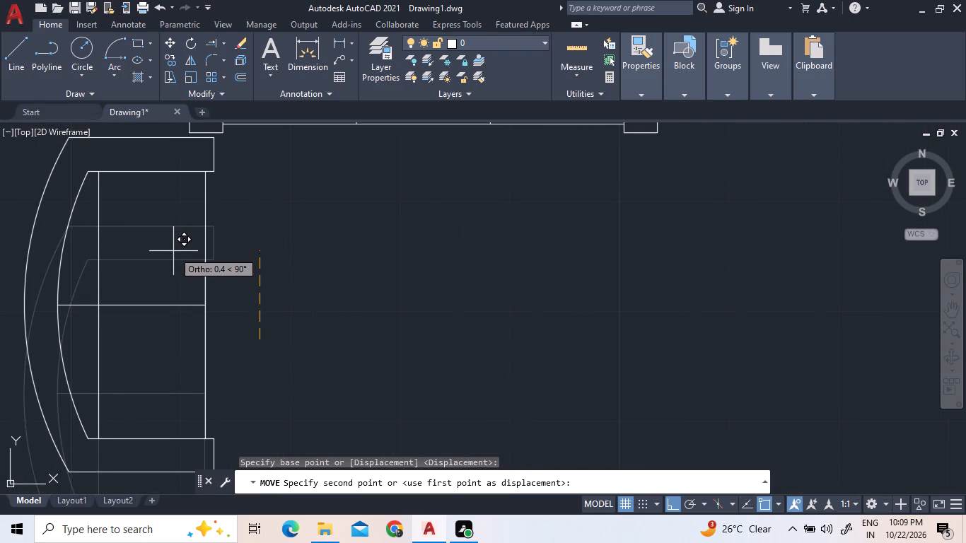
left_click(174, 252)
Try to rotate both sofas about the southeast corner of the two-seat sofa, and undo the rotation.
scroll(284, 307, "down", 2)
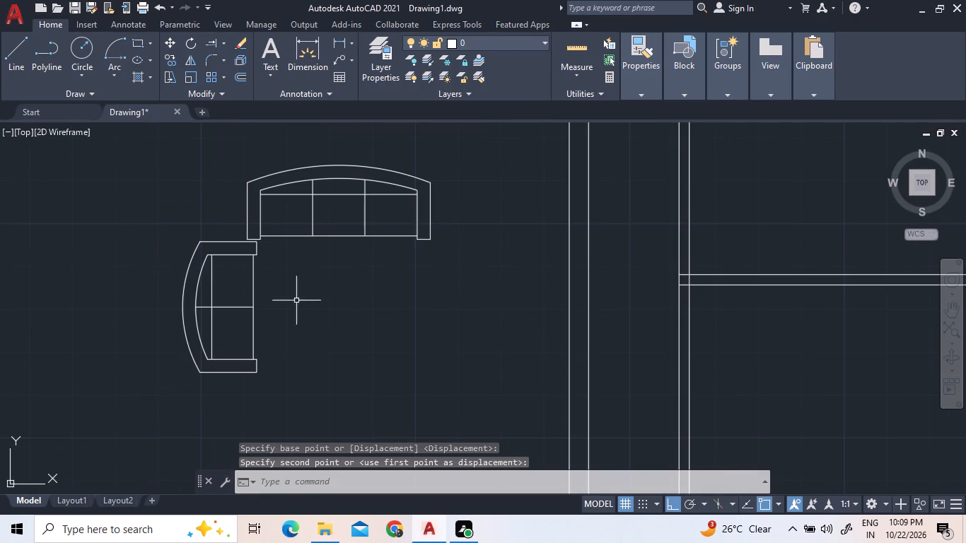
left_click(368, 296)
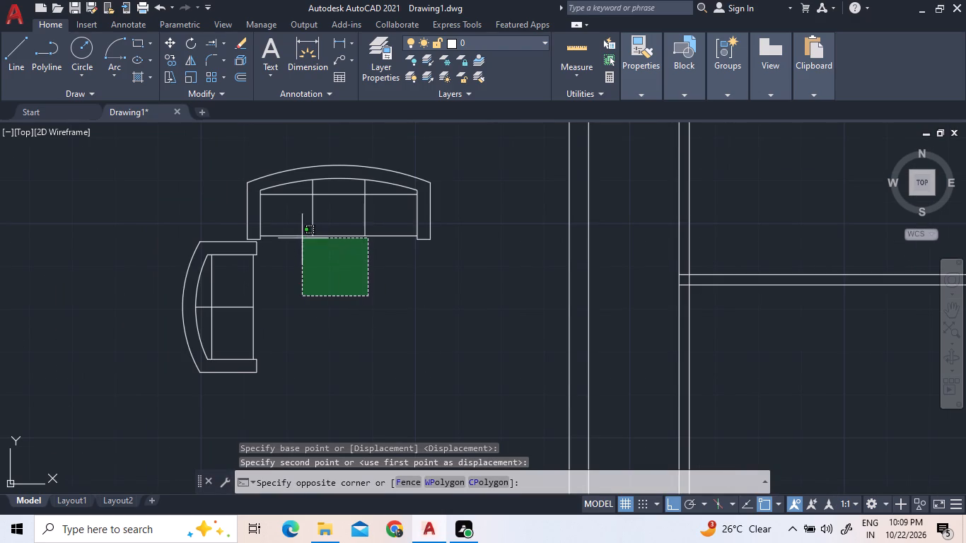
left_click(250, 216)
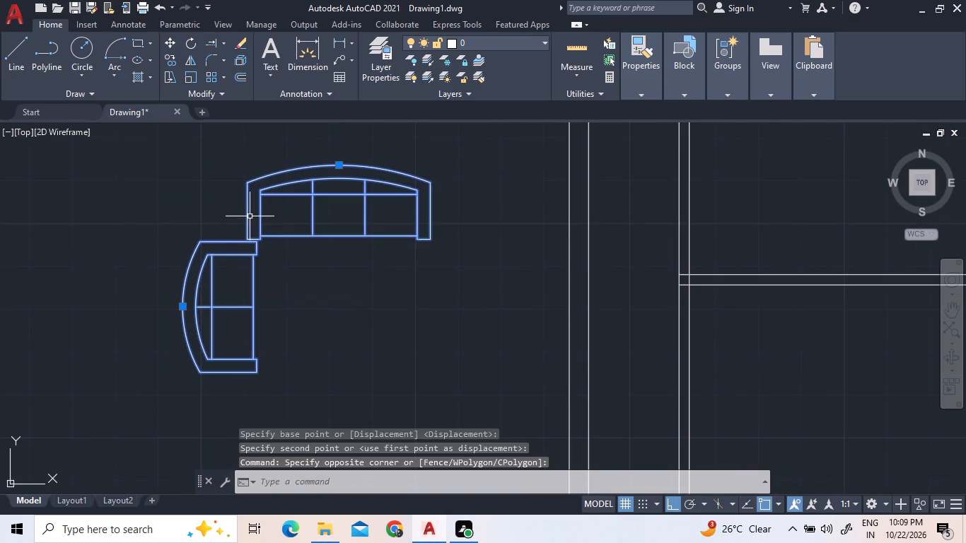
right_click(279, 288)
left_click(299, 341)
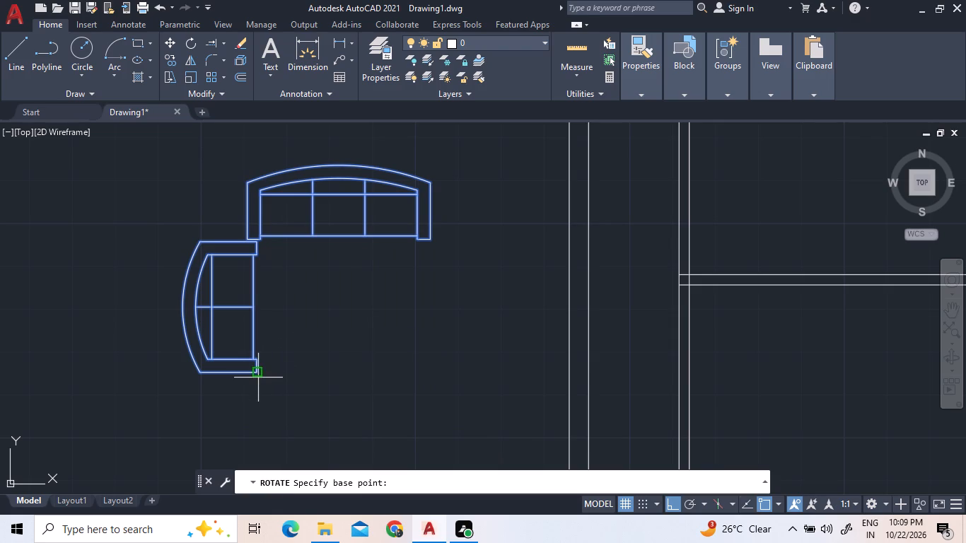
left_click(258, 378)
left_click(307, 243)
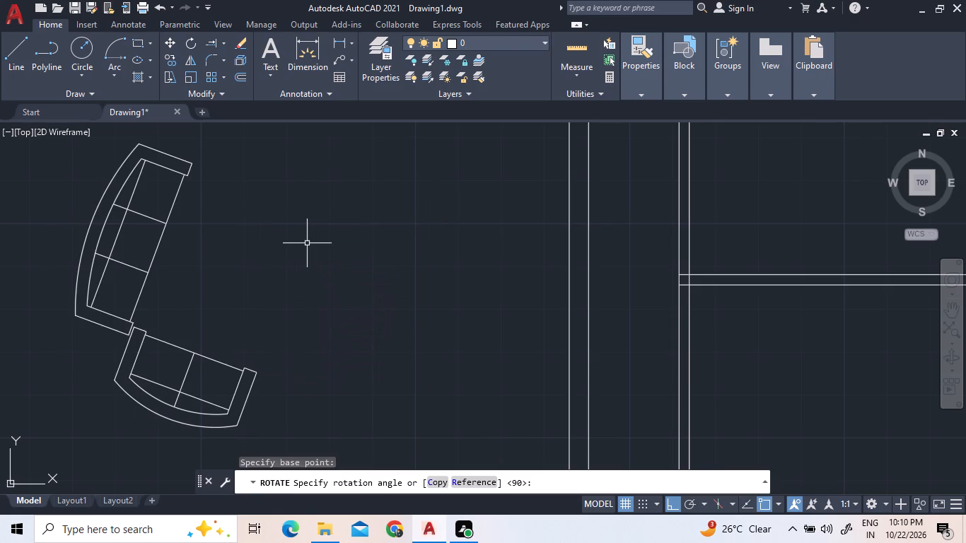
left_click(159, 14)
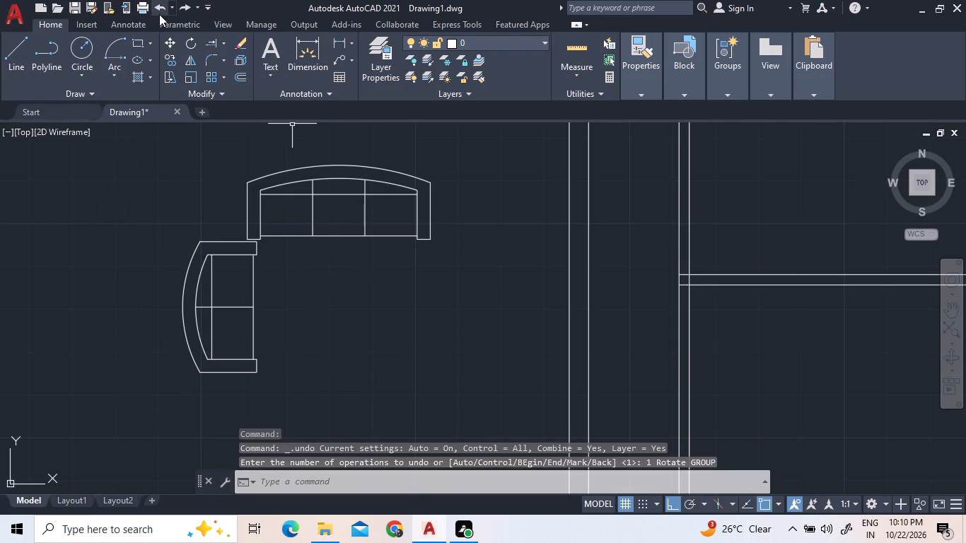
Rotate both sofas 90° counterclockwise about the two-seat sofa's southeast corner so the three-seat sofa's back faces west.
left_click(363, 387)
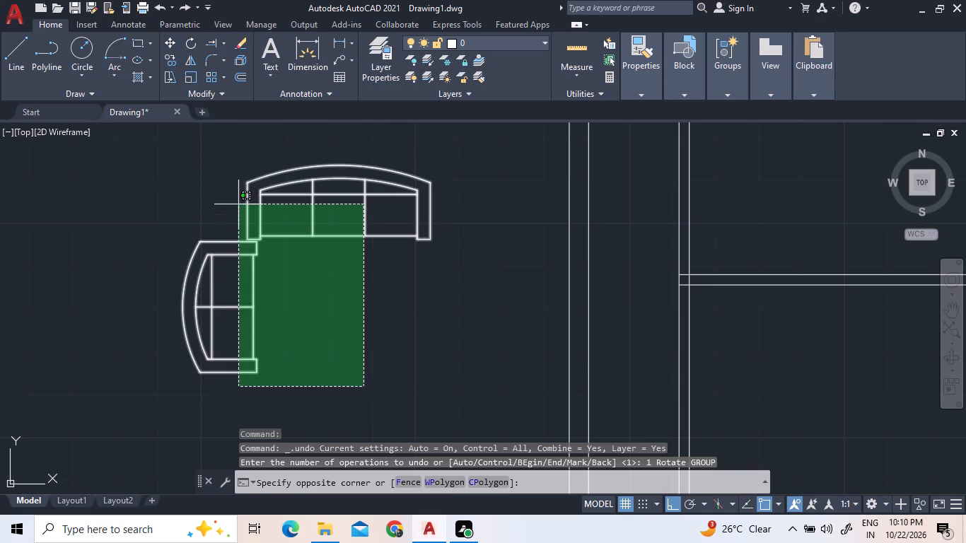
left_click(238, 205)
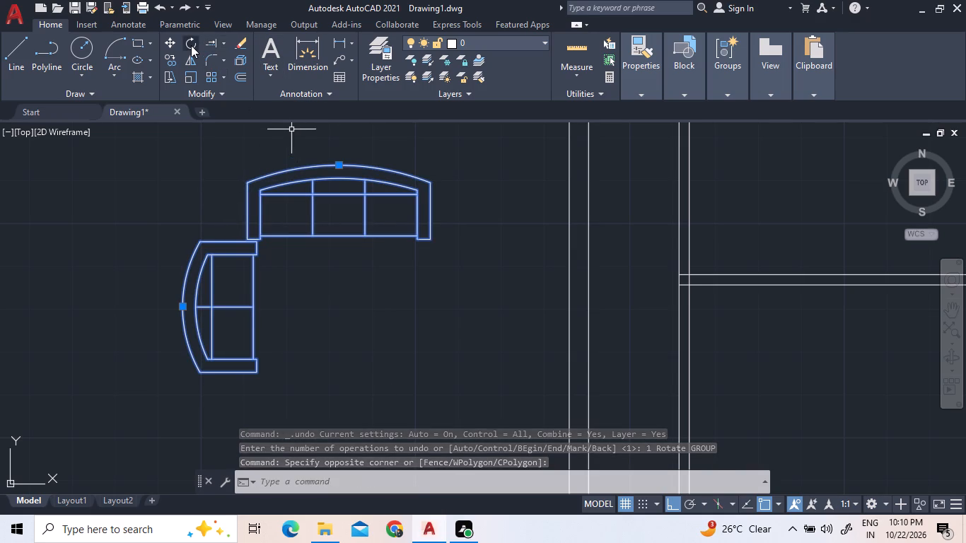
left_click(191, 45)
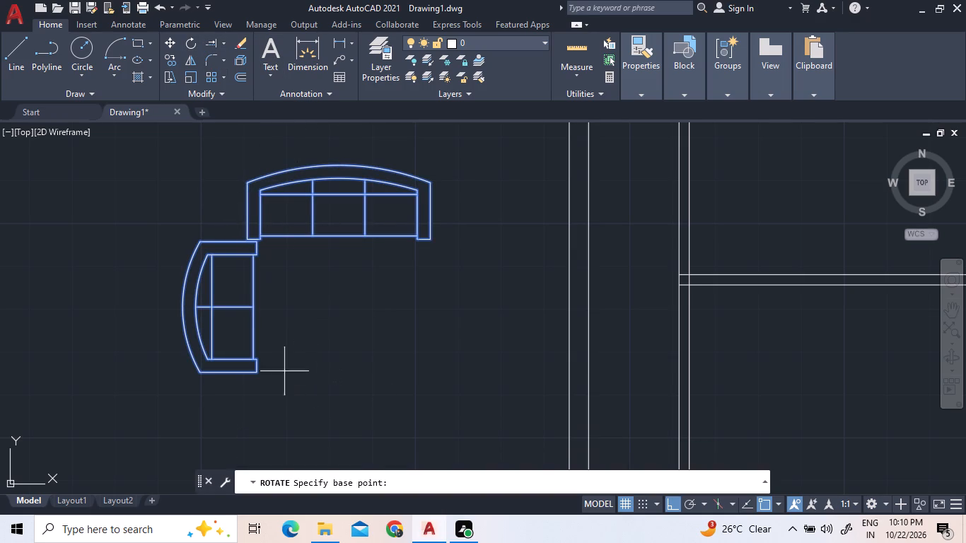
left_click(258, 375)
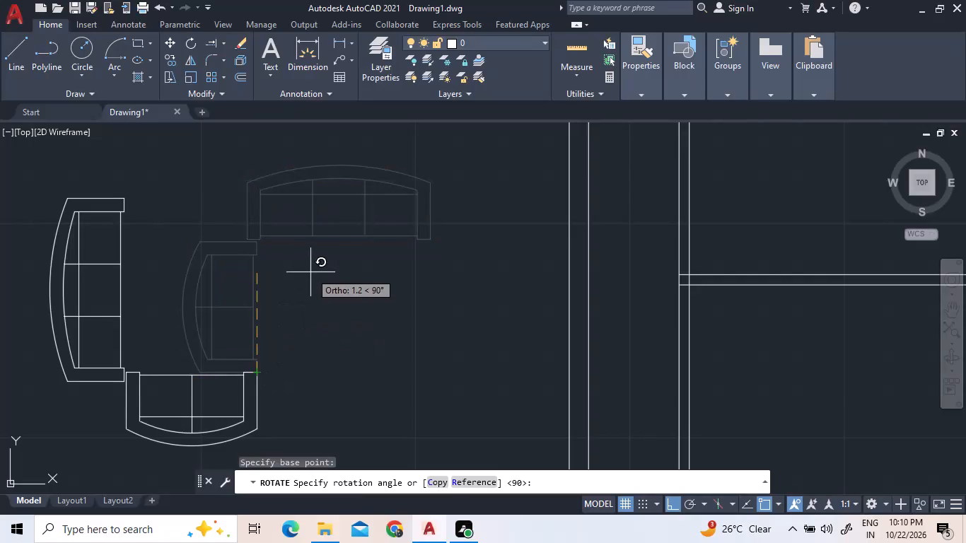
left_click(310, 270)
Move both sofas with Ortho off into the living room, with the three-seat sofa's back at the west wall.
scroll(318, 298, "down", 2)
left_click_drag(360, 348, 311, 339)
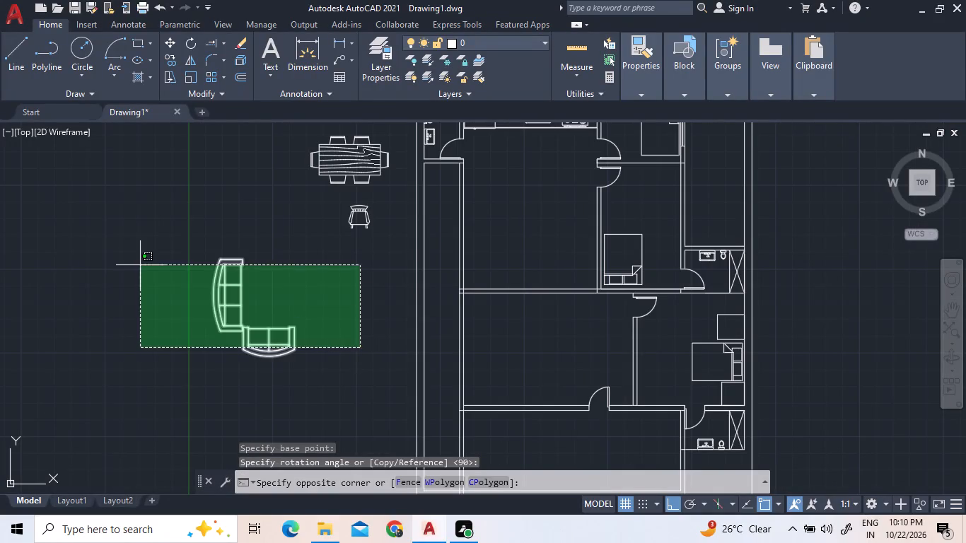
left_click(139, 265)
right_click(138, 266)
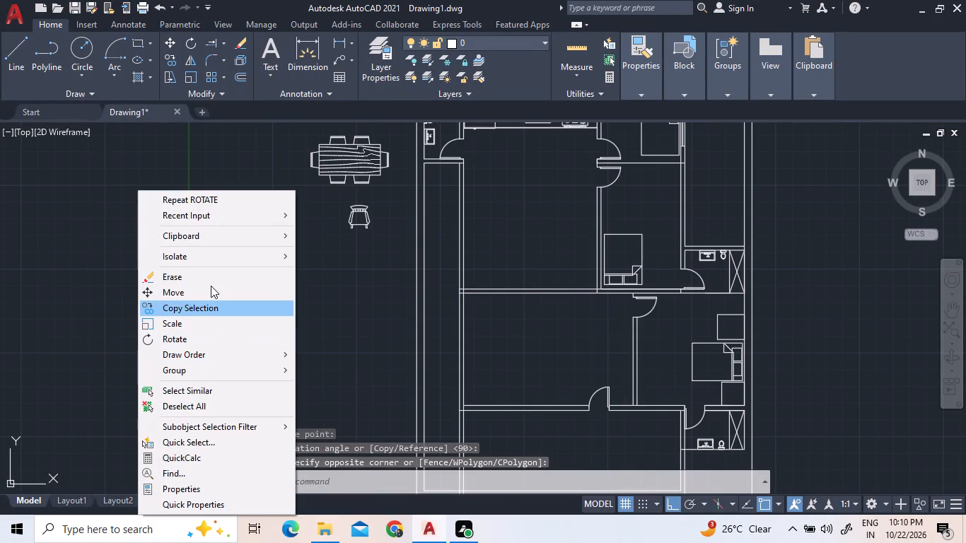
left_click(211, 286)
left_click(211, 313)
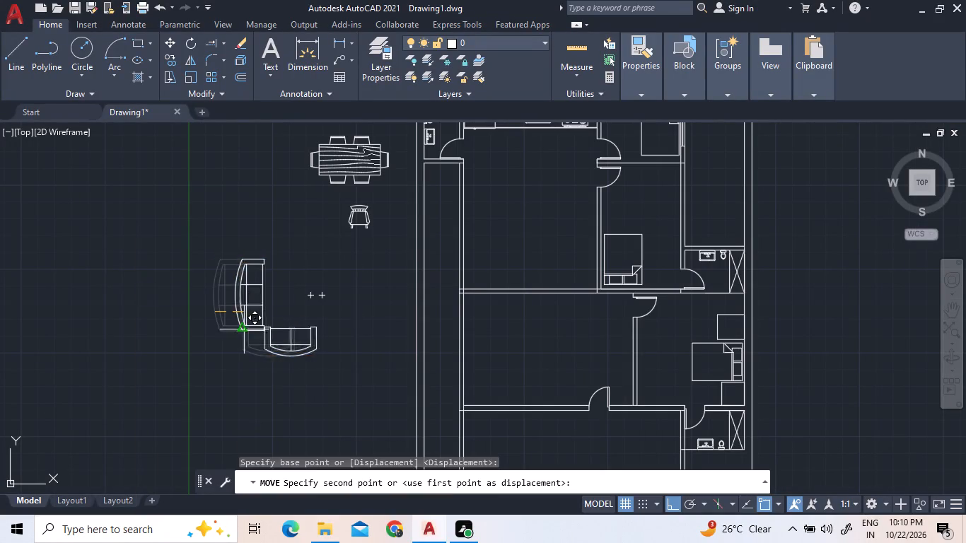
key("F8")
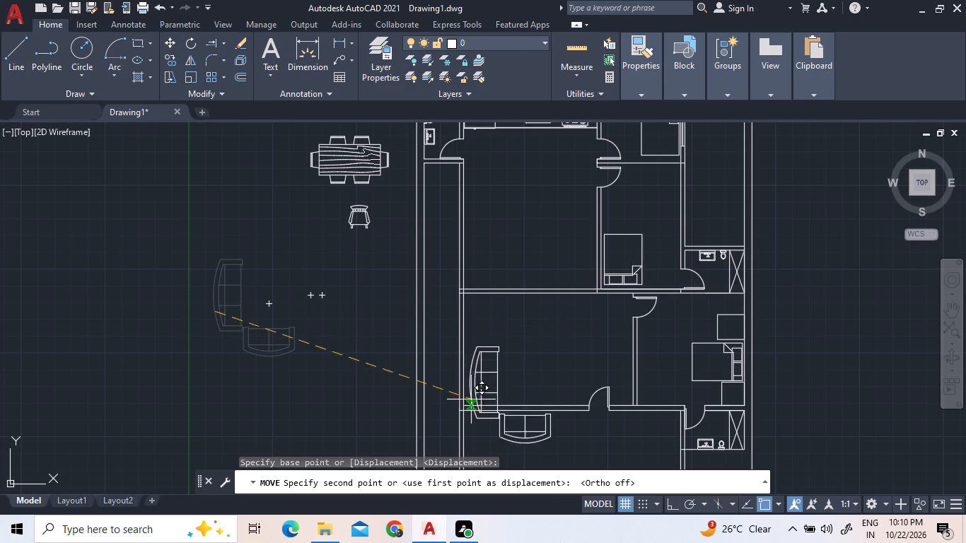
left_click(470, 353)
Move both sofas slightly east so the three-seat sofa's curved back touches the inner line of the living room's west wall.
scroll(474, 351, "up", 3)
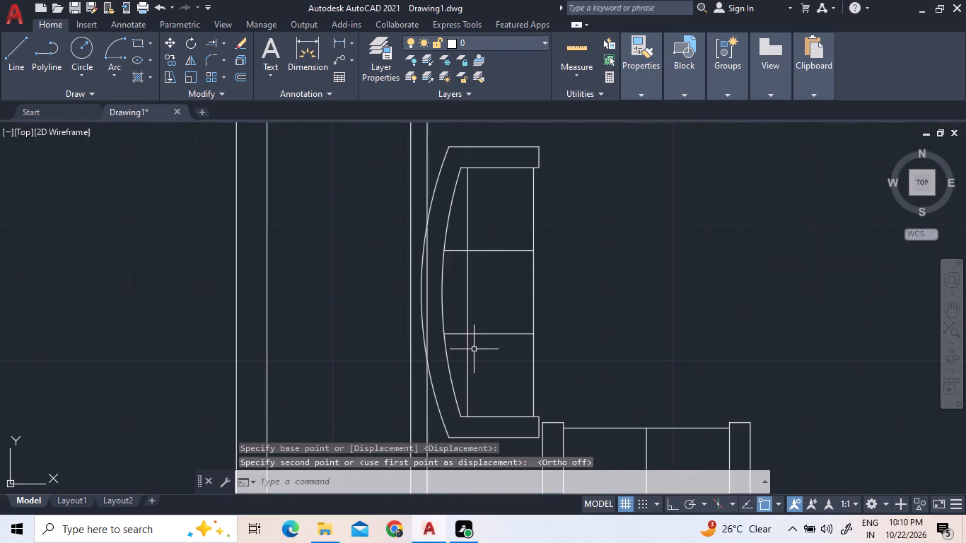
scroll(501, 323, "down", 2)
left_click(559, 384)
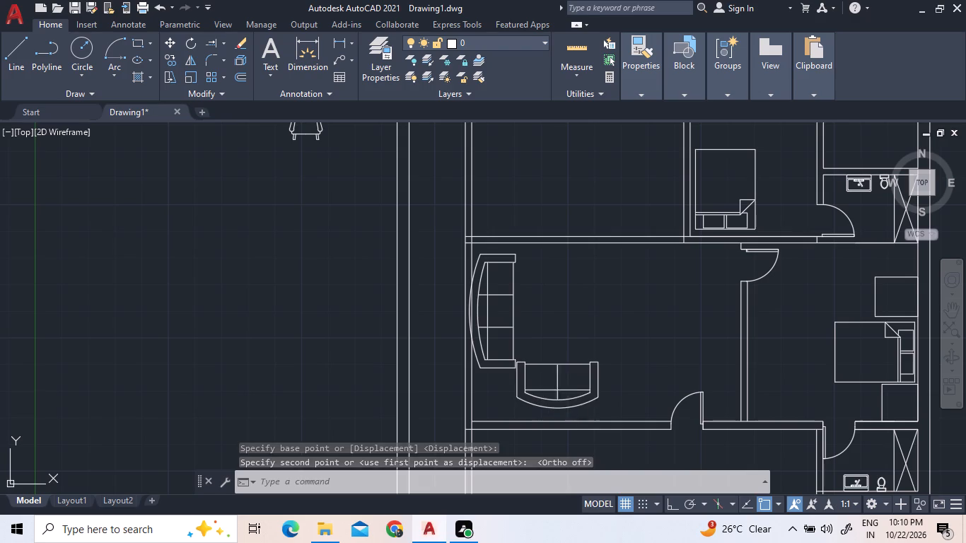
left_click(513, 354)
right_click(532, 302)
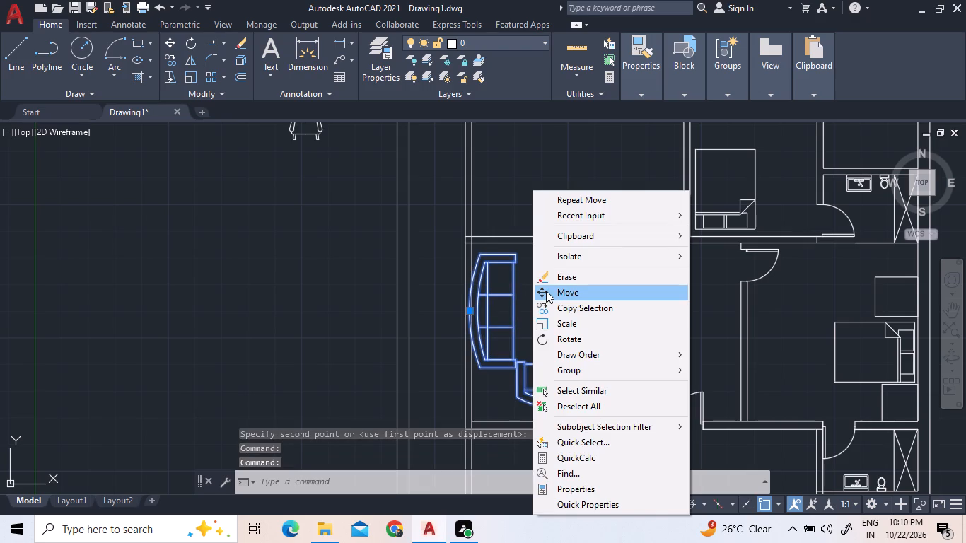
left_click(546, 291)
scroll(431, 311, "up", 3)
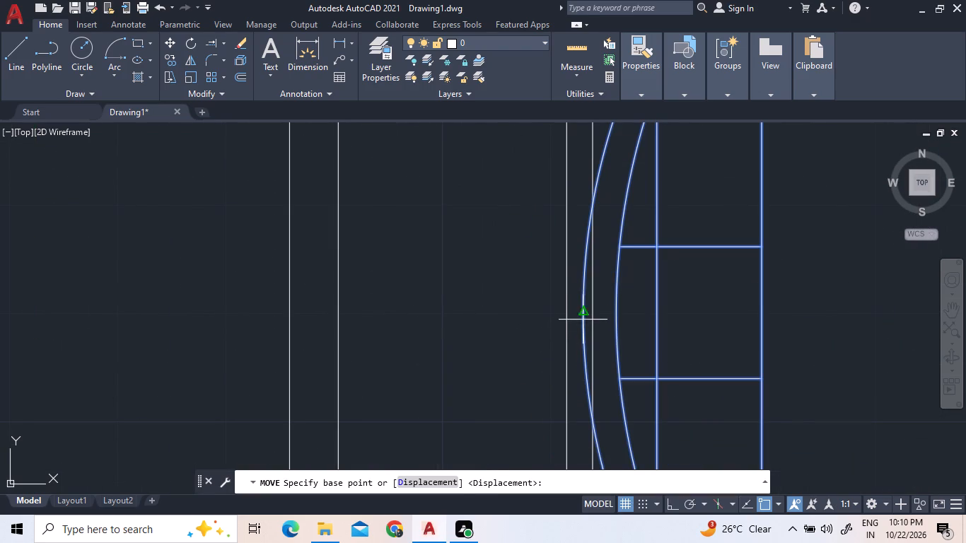
left_click(583, 325)
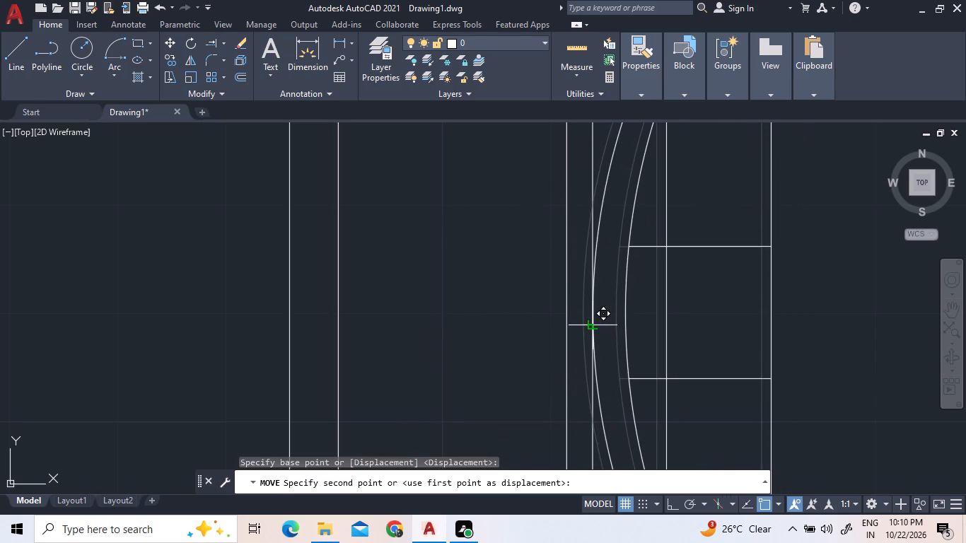
left_click(594, 324)
Draw a nearly square coffee-table rectangle in the corner formed by the two sofas.
scroll(608, 316, "down", 2)
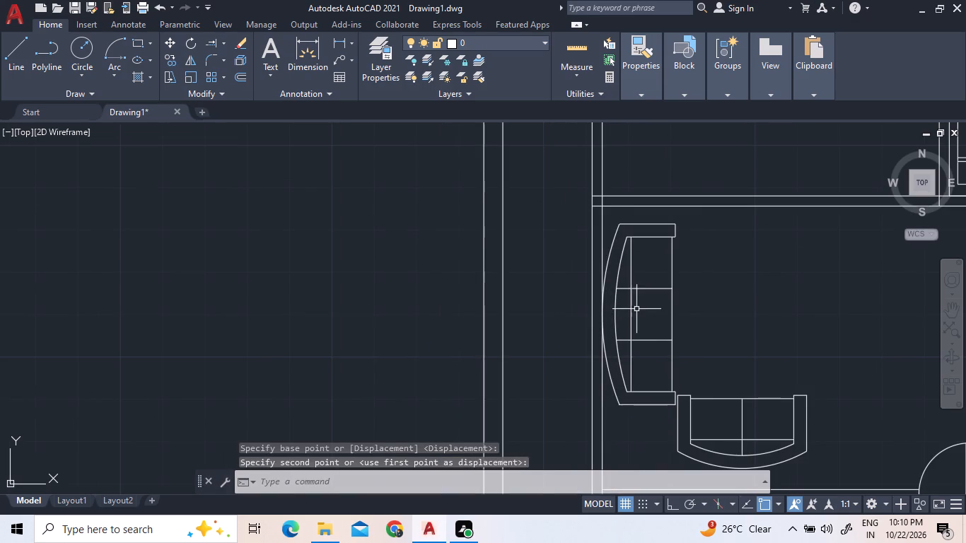
left_click(142, 42)
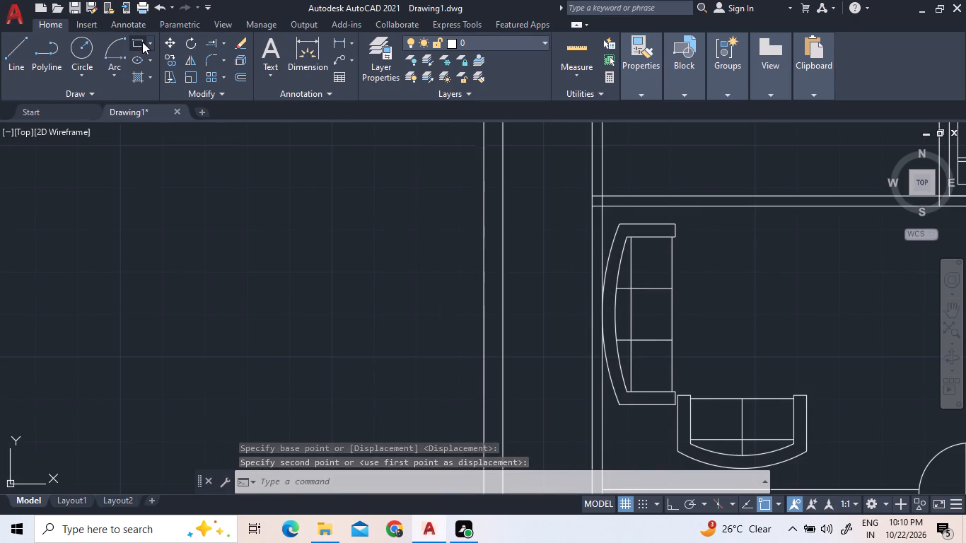
left_click(709, 268)
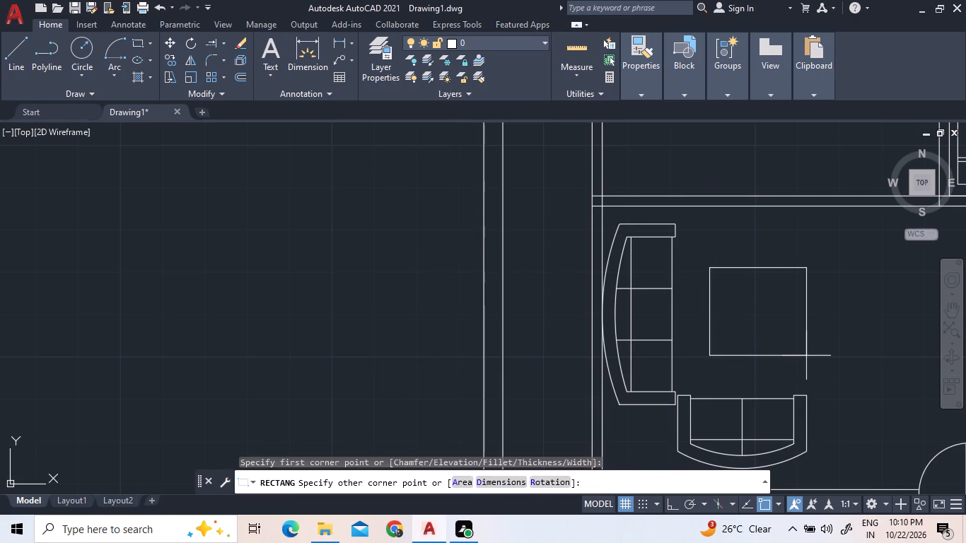
left_click(806, 356)
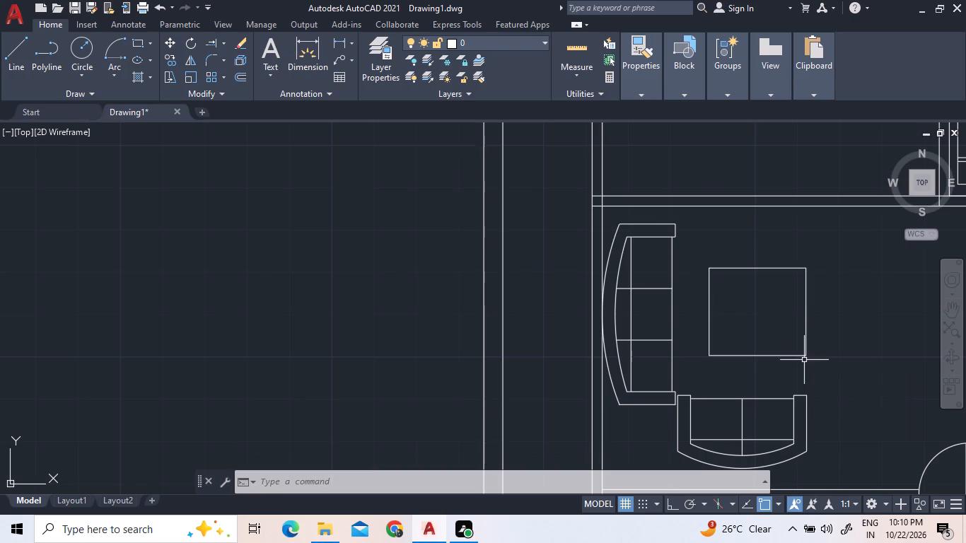
Extend both lines of the living room's north wall west across the strip to the inner line of the outer west wall.
scroll(794, 320, "down", 2)
middle_click_drag(794, 320, 631, 260)
middle_click_drag(679, 249, 676, 250)
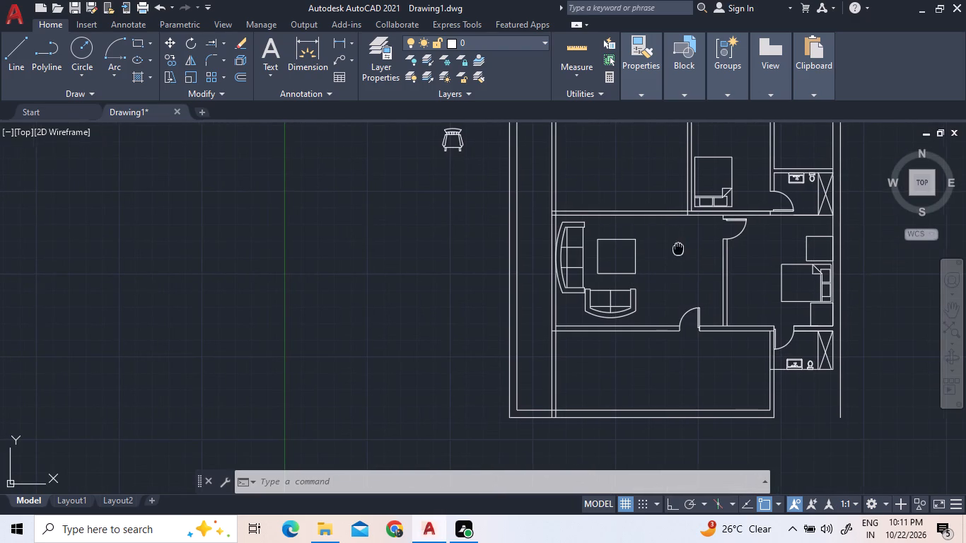
middle_click_drag(676, 250, 612, 283)
scroll(588, 247, "up", 1)
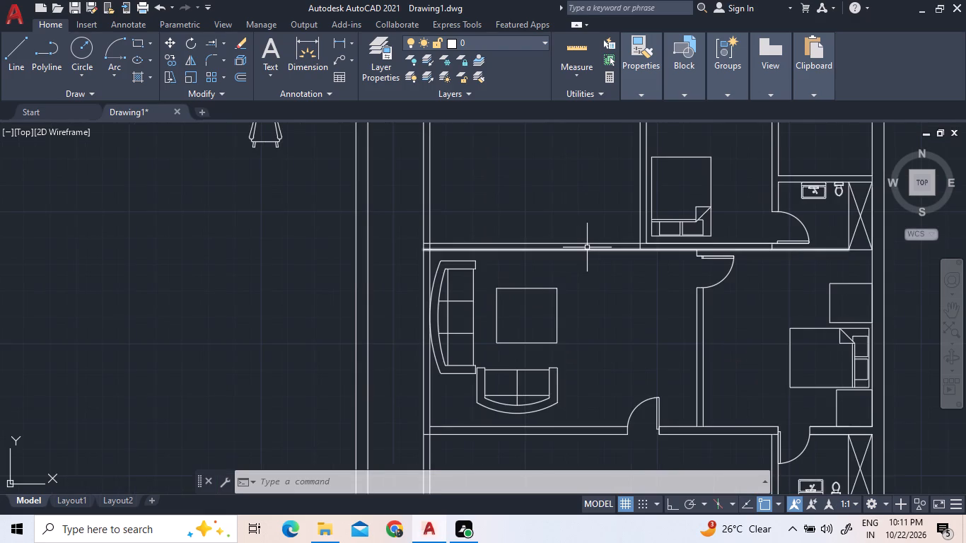
scroll(587, 247, "up", 2)
scroll(576, 250, "down", 2)
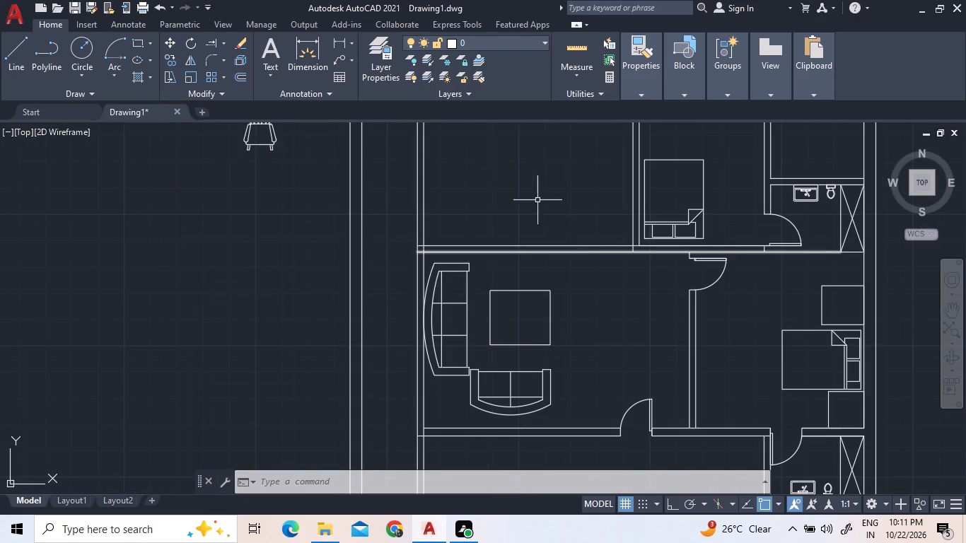
left_click(209, 39)
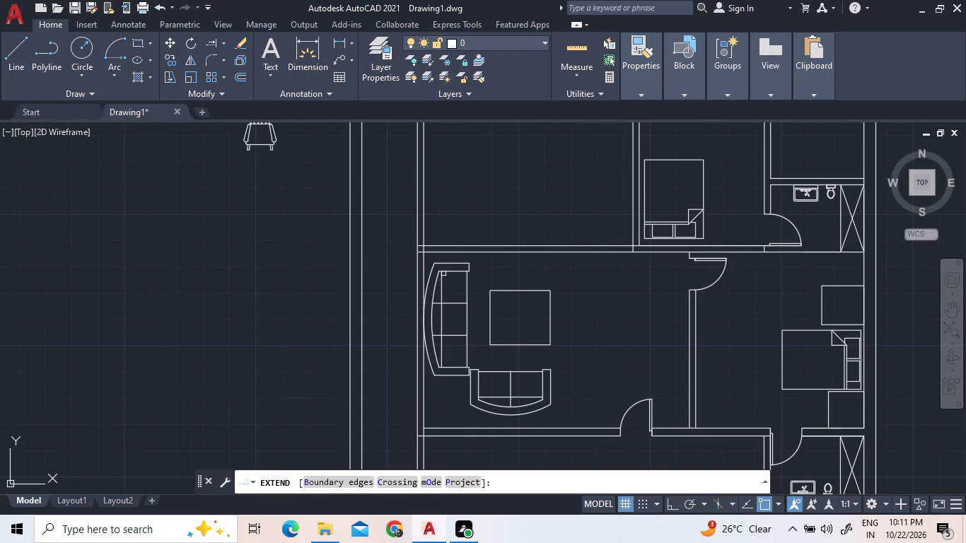
left_click(438, 245)
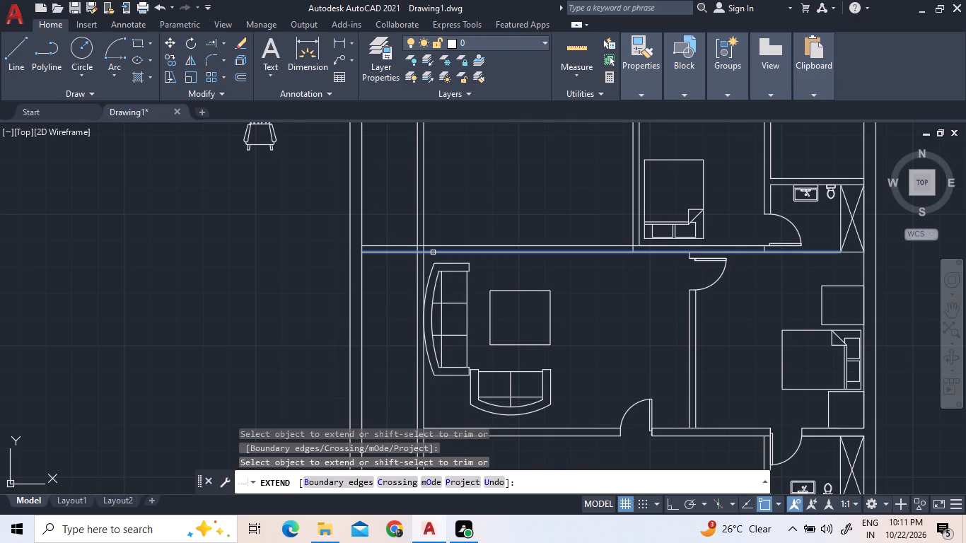
left_click(433, 252)
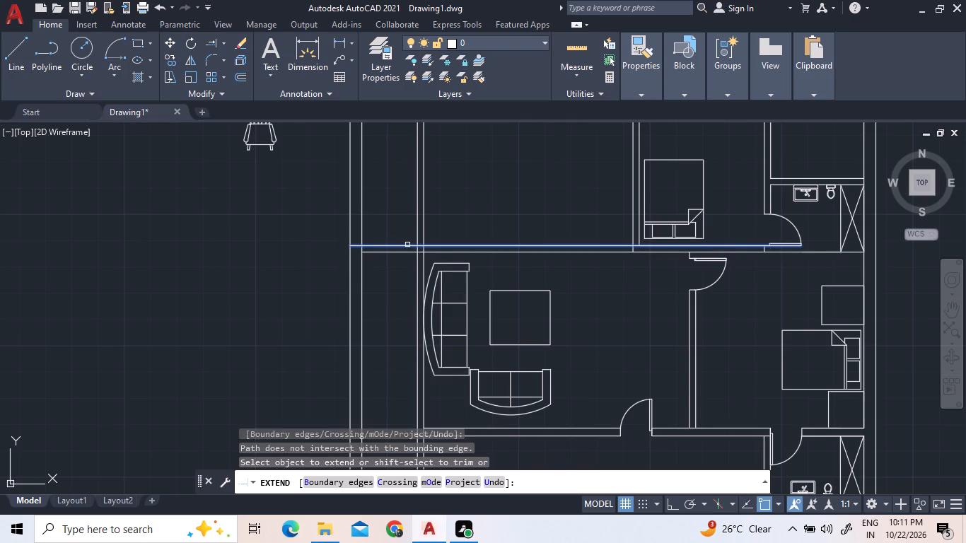
Extend both lines of the living room's north wall farther west to the outer line of the outer west wall.
left_click(407, 245)
left_click(402, 252)
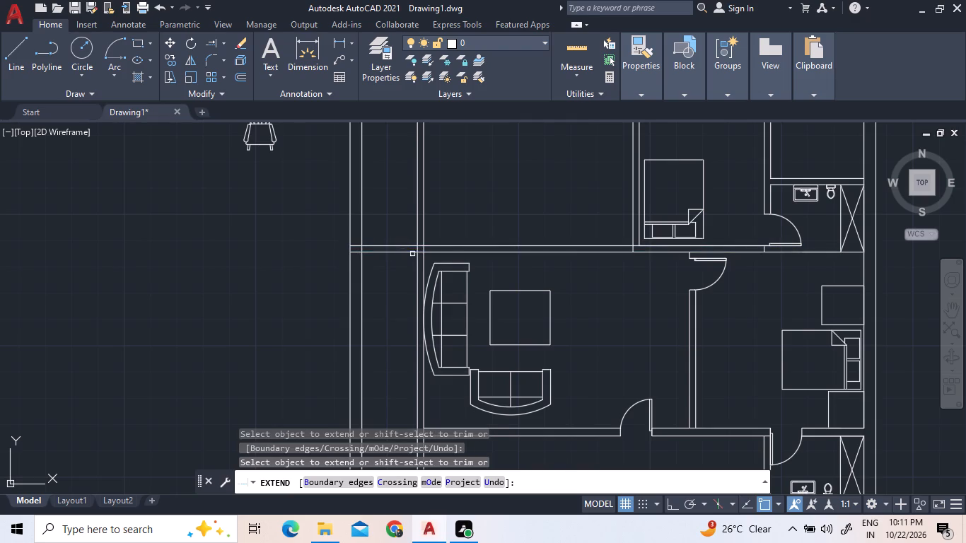
right_click(484, 221)
left_click(491, 228)
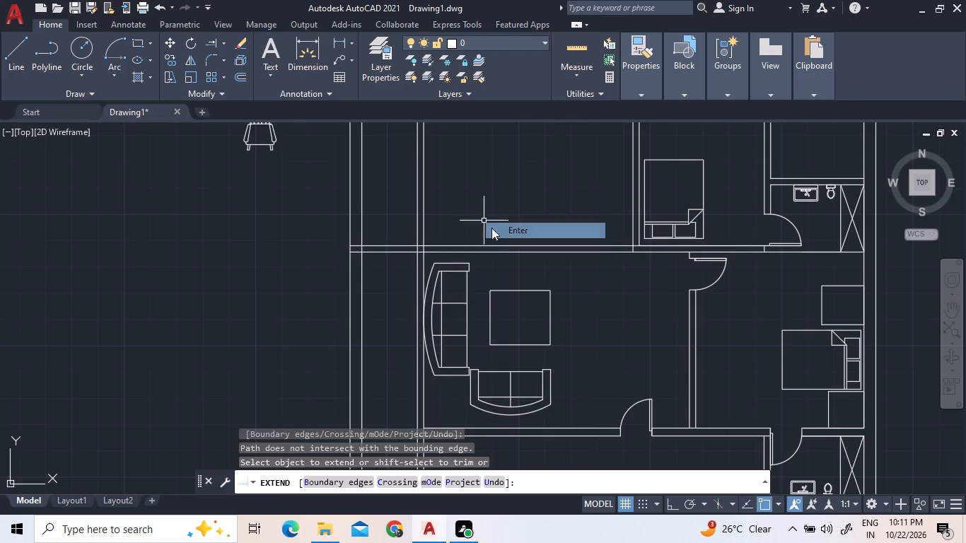
Trim away both lines of the living room's north wall between its west wall and the bedroom wall.
left_click(226, 45)
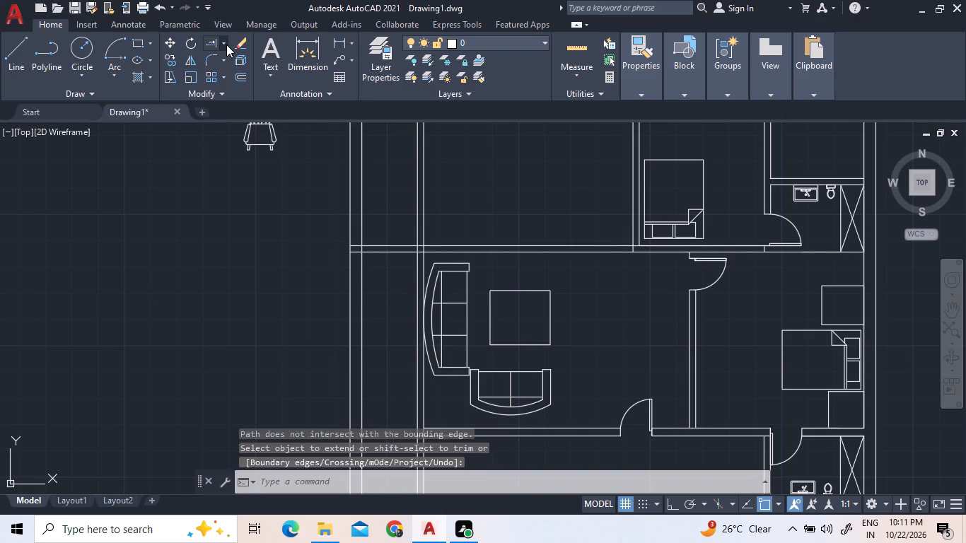
left_click(227, 56)
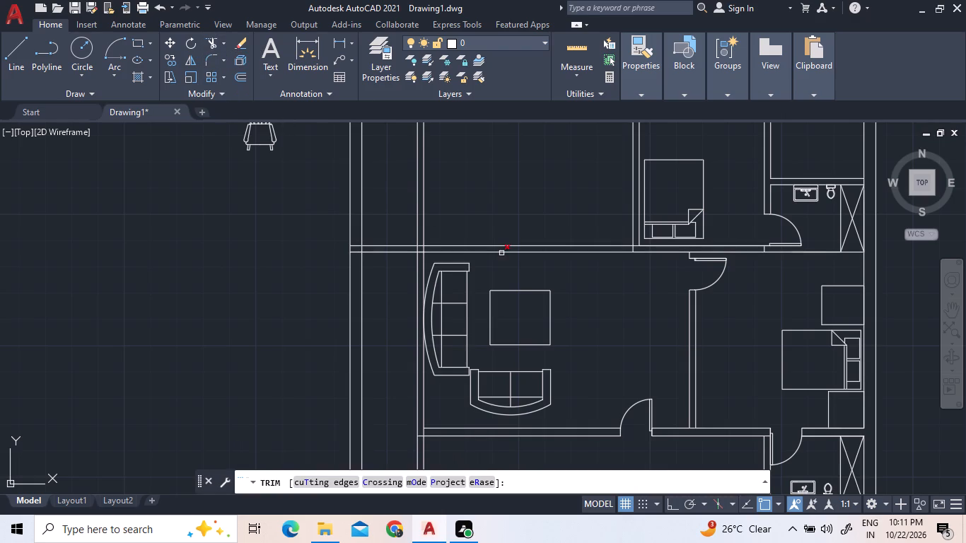
left_click(503, 254)
left_click(502, 246)
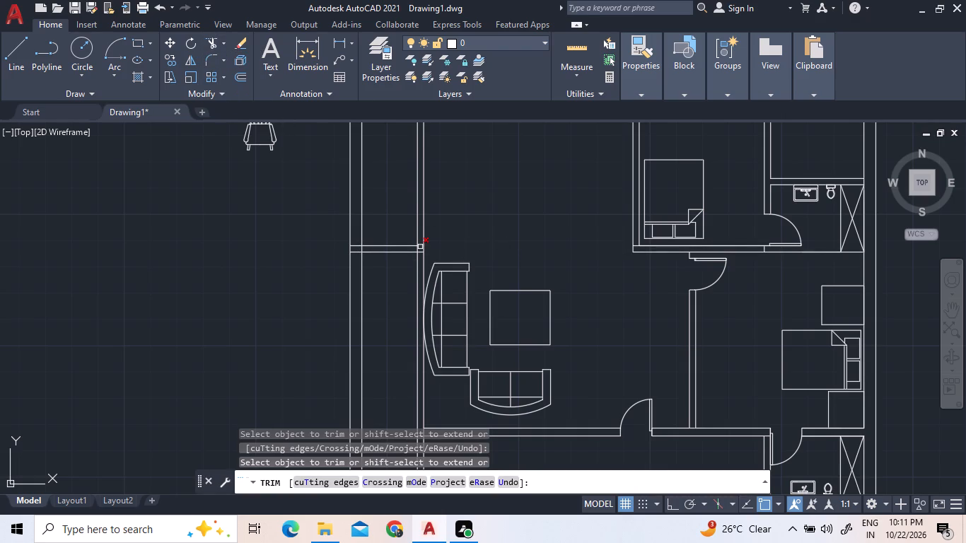
Trim the overlapping wall lines where the strip's cross wall meets the living room's west wall and the outer west wall.
scroll(419, 243, "up", 3)
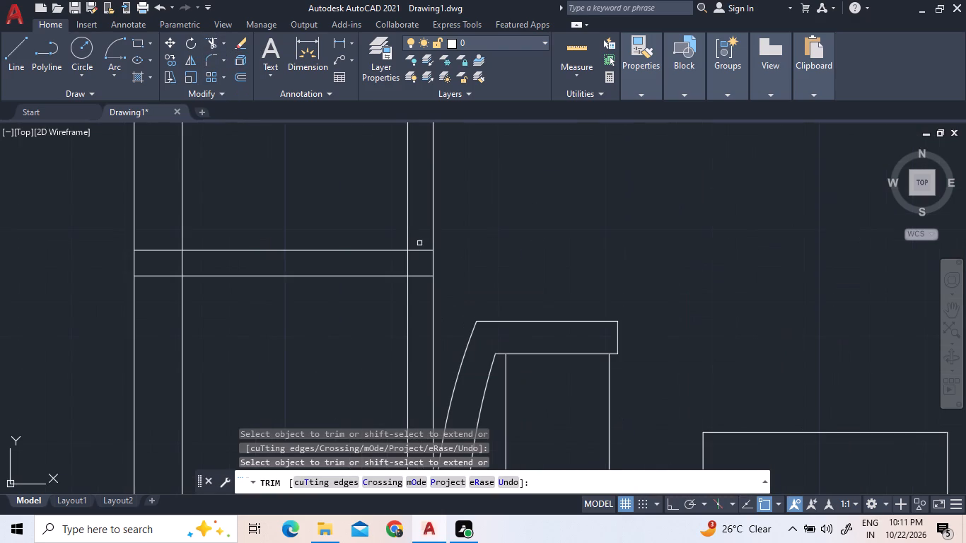
left_click(419, 246)
left_click(403, 267)
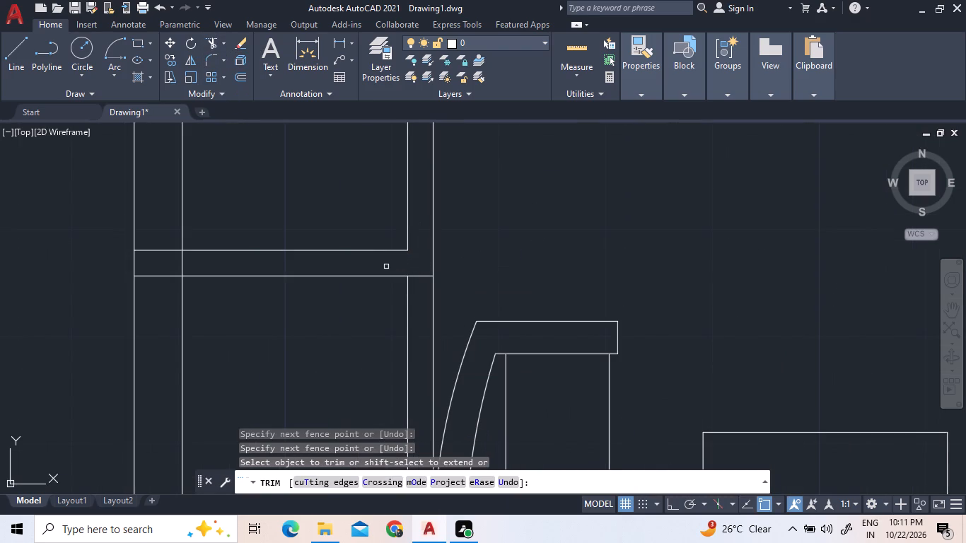
left_click(417, 276)
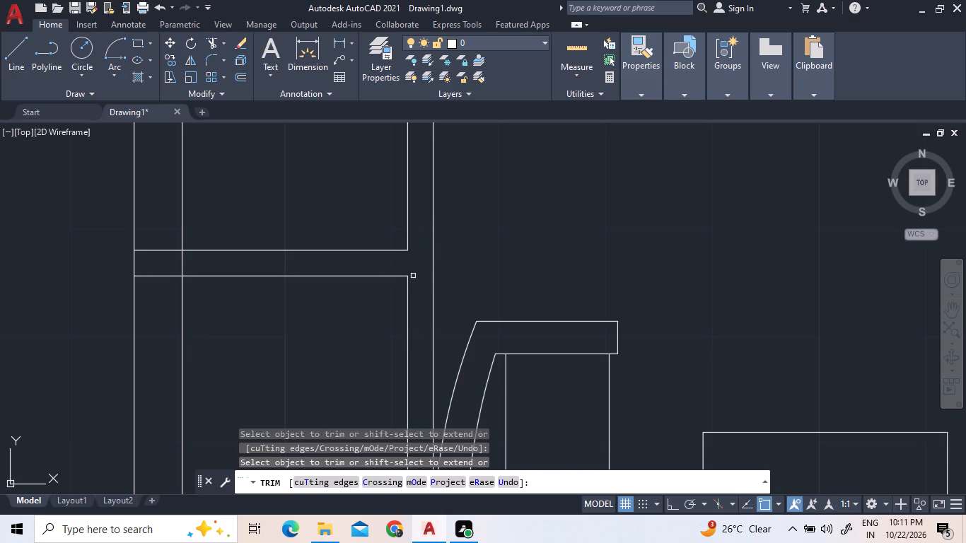
left_click(151, 244)
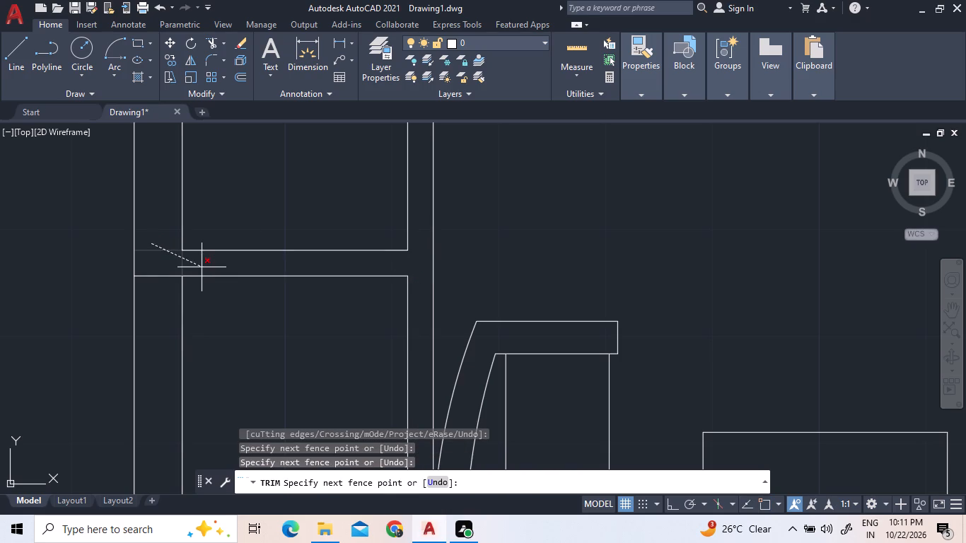
left_click(203, 264)
left_click(203, 264)
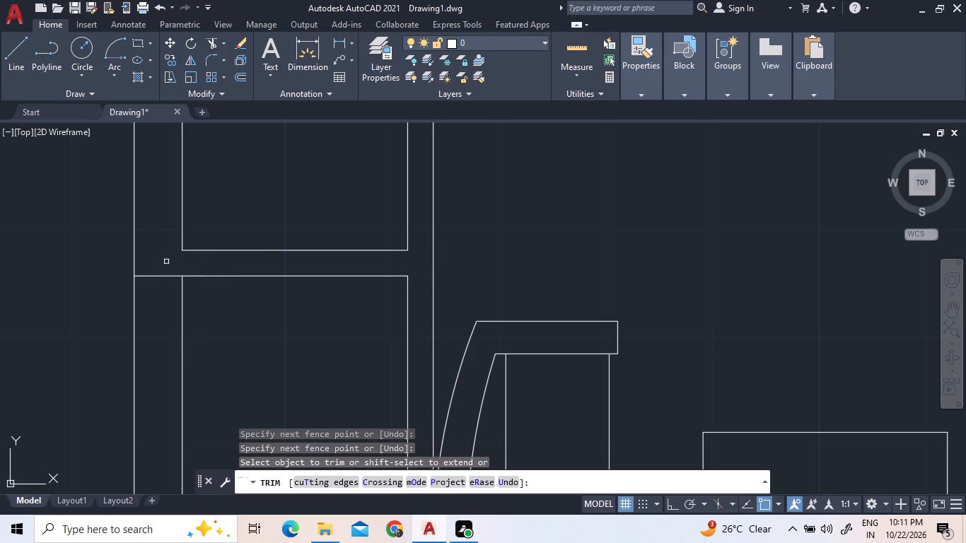
Trim away the outer west wall's inner line south of the cross wall and the whole inner line of the south wall.
scroll(167, 309, "down", 1)
left_click(197, 326)
left_click(173, 319)
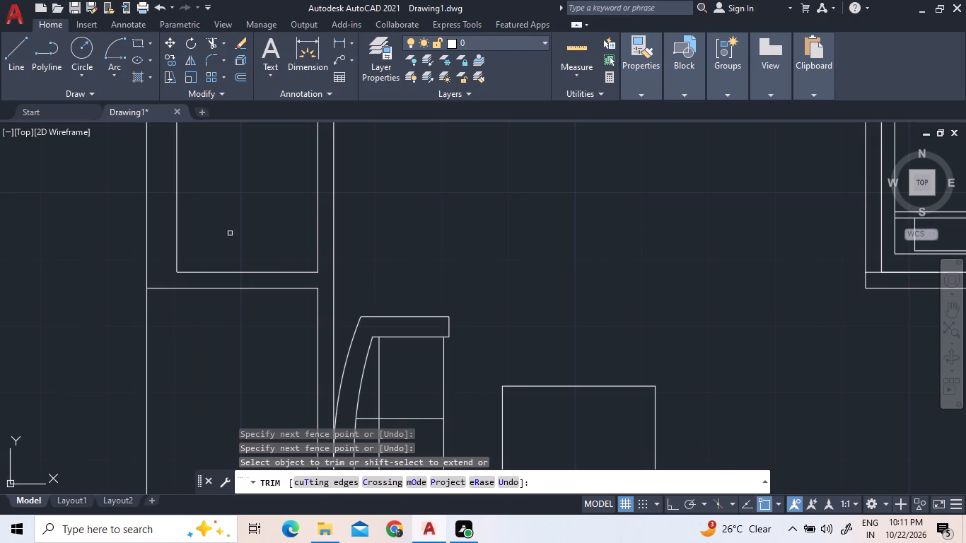
scroll(234, 228, "down", 3)
scroll(250, 297, "down", 1)
scroll(252, 386, "up", 2)
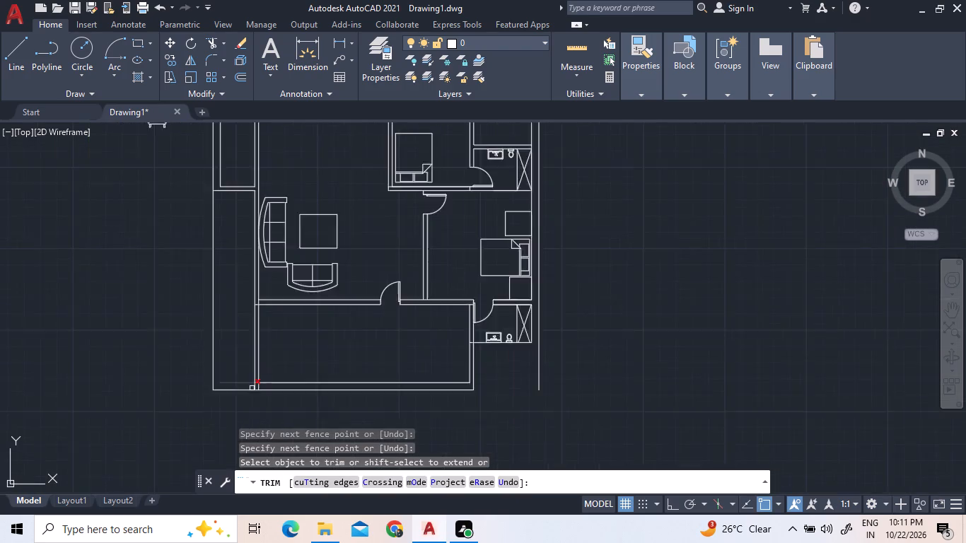
scroll(252, 388, "up", 1)
left_click(252, 383)
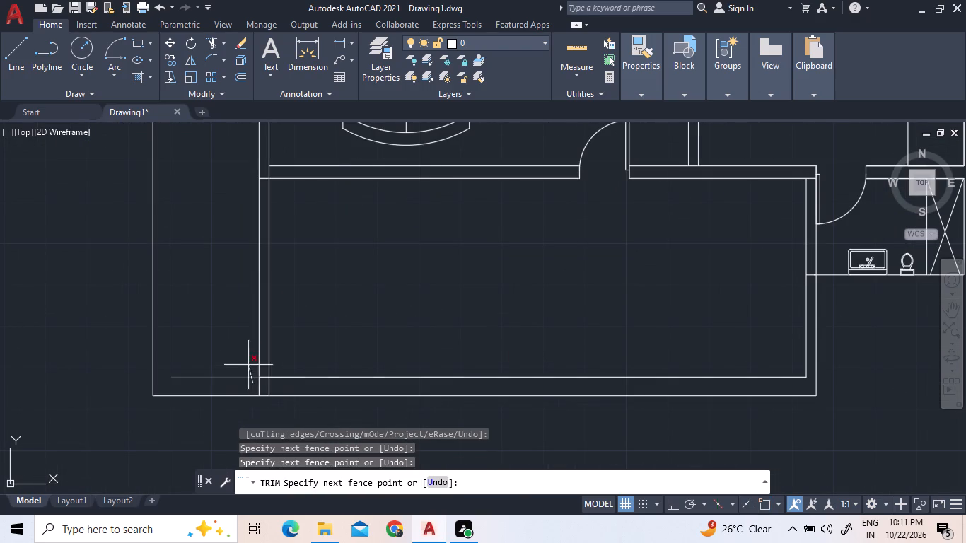
left_click(247, 353)
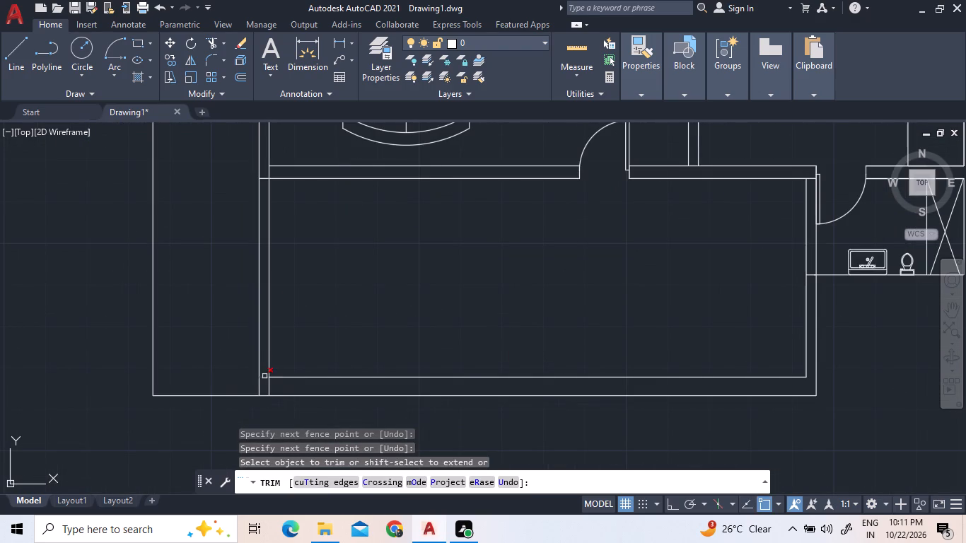
left_click(264, 376)
left_click(273, 378)
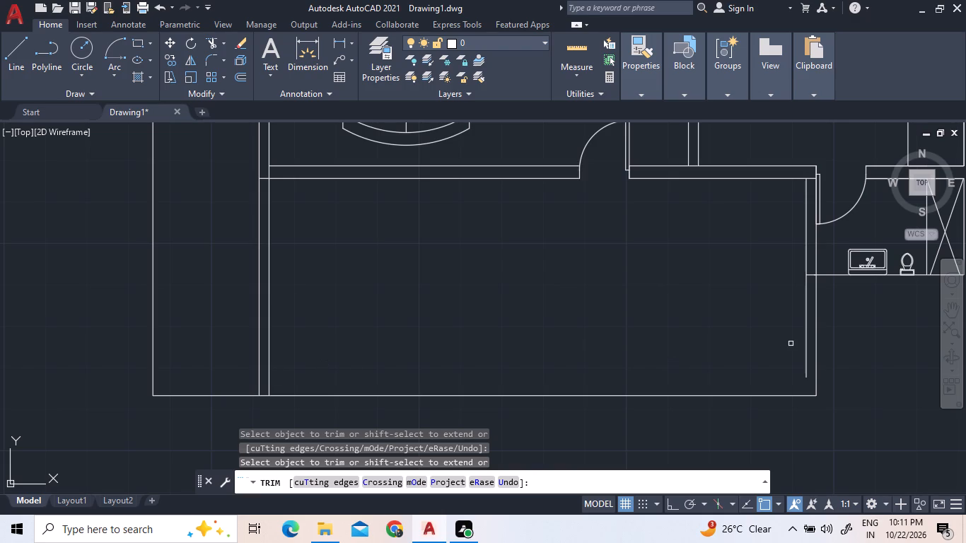
Trim away the southern room's inner east wall line below the bathroom and the east line of its west wall.
left_click(803, 327)
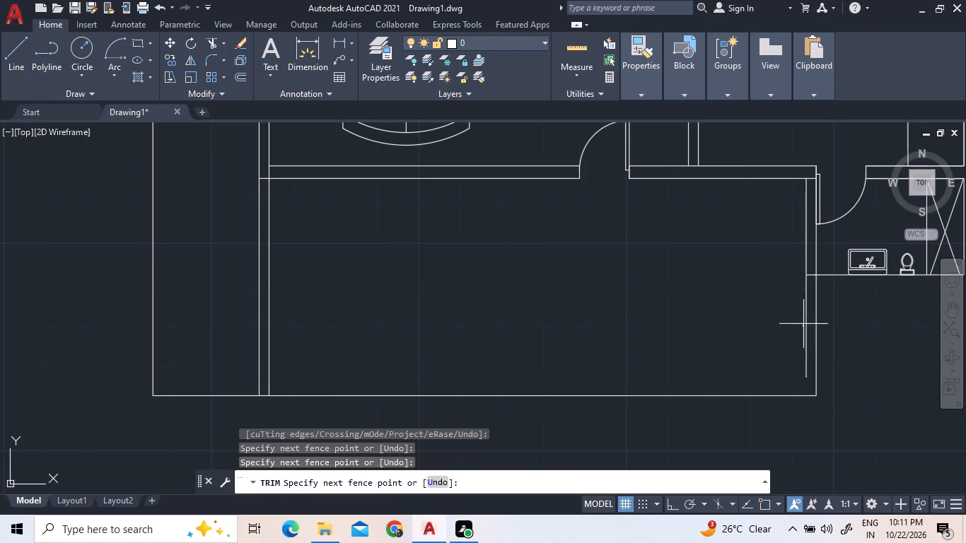
left_click(814, 317)
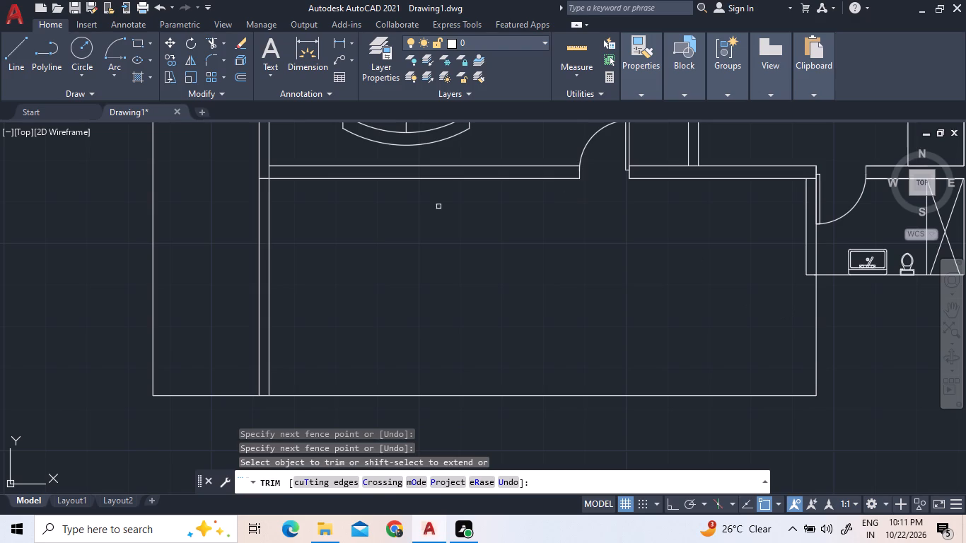
left_click(268, 186)
left_click(270, 173)
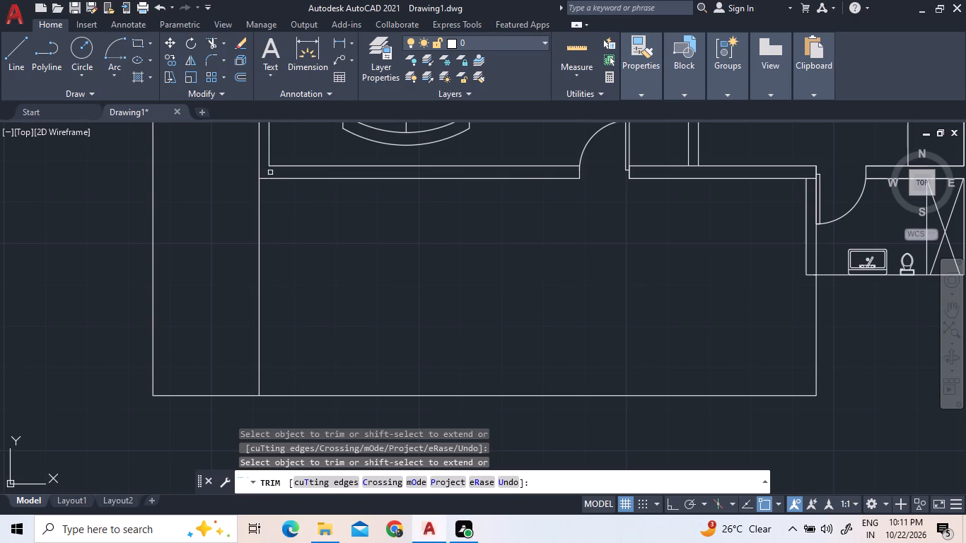
Trim away the west line of the wall separating the narrow western strip from the hall south of the kitchen.
scroll(610, 293, "down", 2)
middle_click_drag(610, 293, 474, 320)
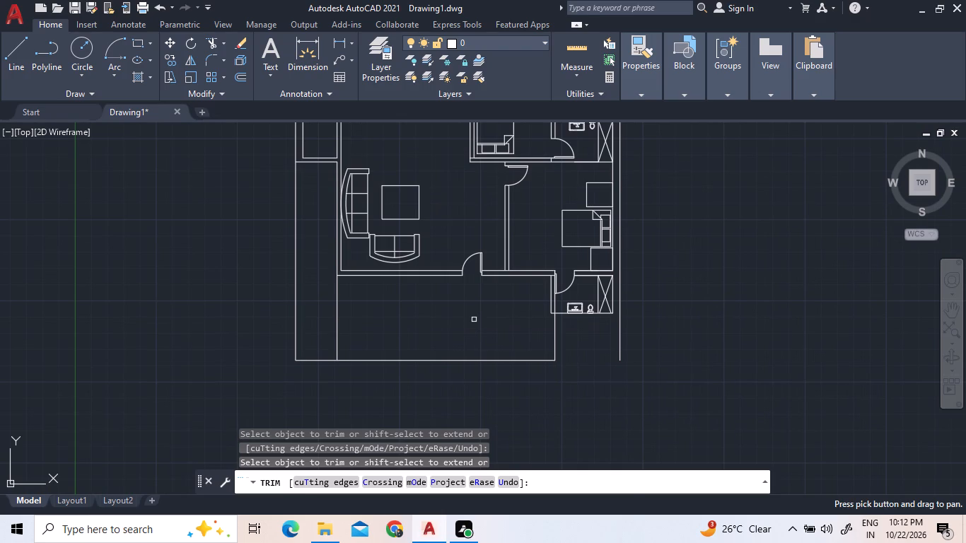
scroll(479, 346, "down", 1)
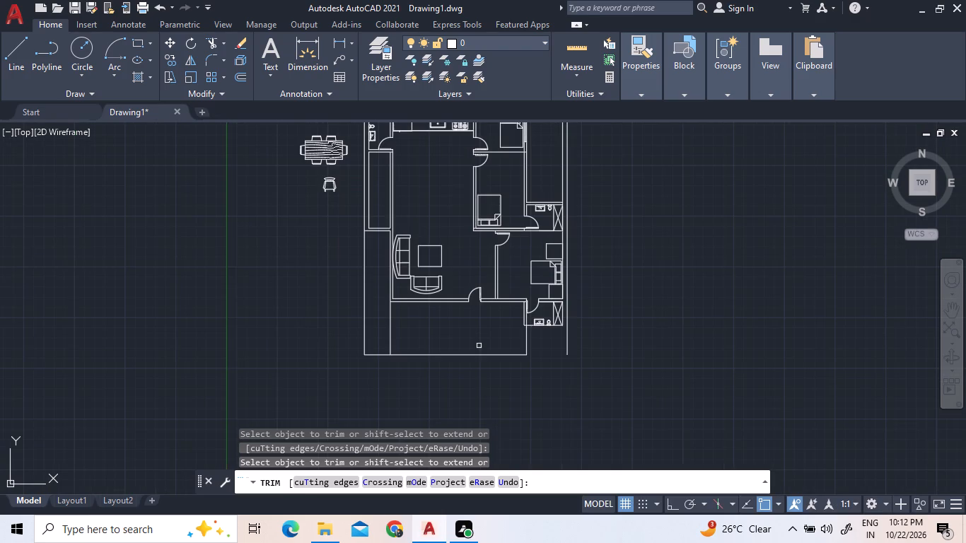
middle_click_drag(412, 158, 378, 216)
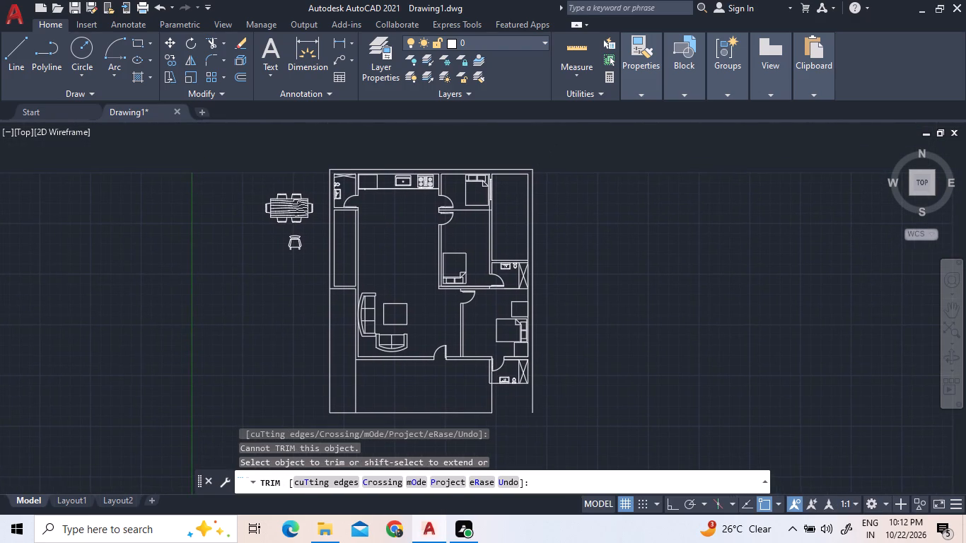
left_click(356, 247)
scroll(356, 247, "up", 3)
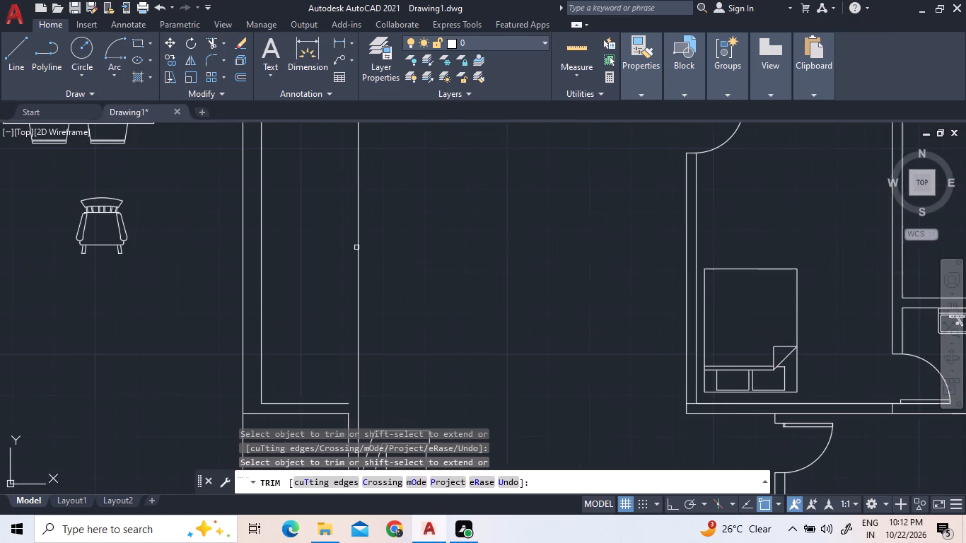
Extend the cross wall's upper line east to the remaining line of the wall between the strip and the hall.
scroll(359, 255, "down", 1)
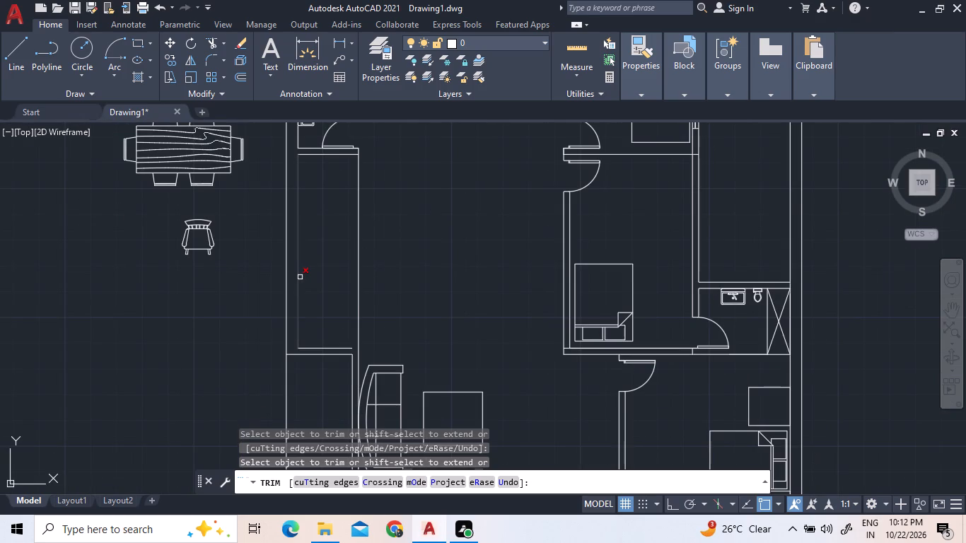
left_click(226, 43)
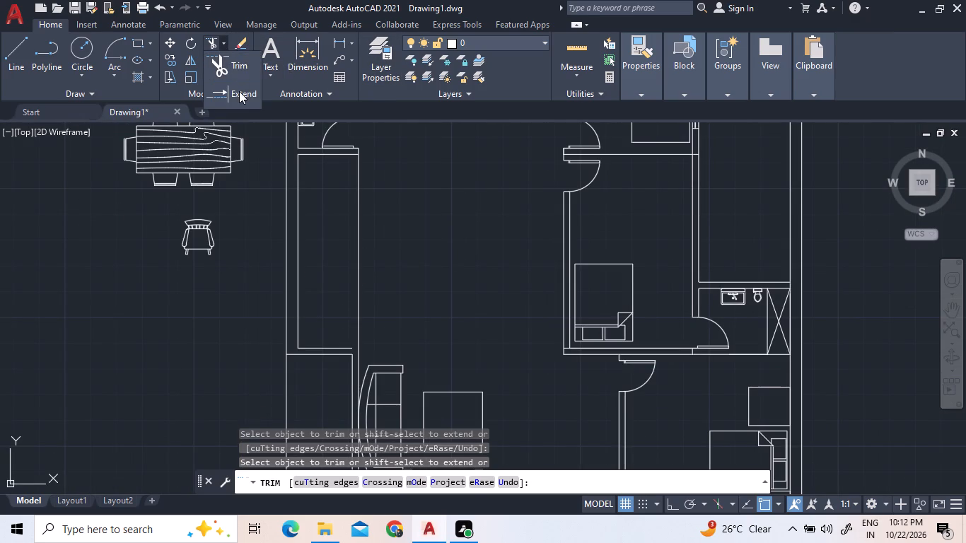
left_click(239, 91)
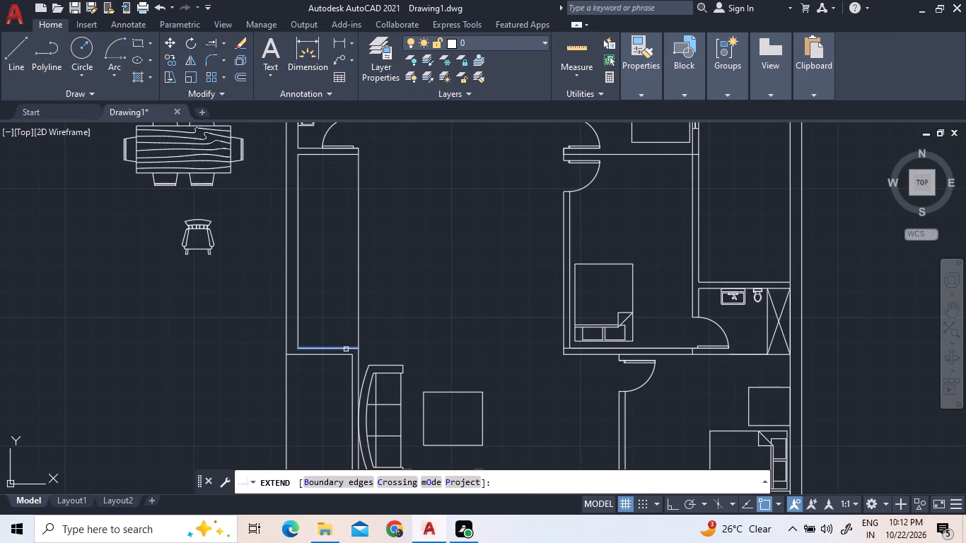
left_click(346, 349)
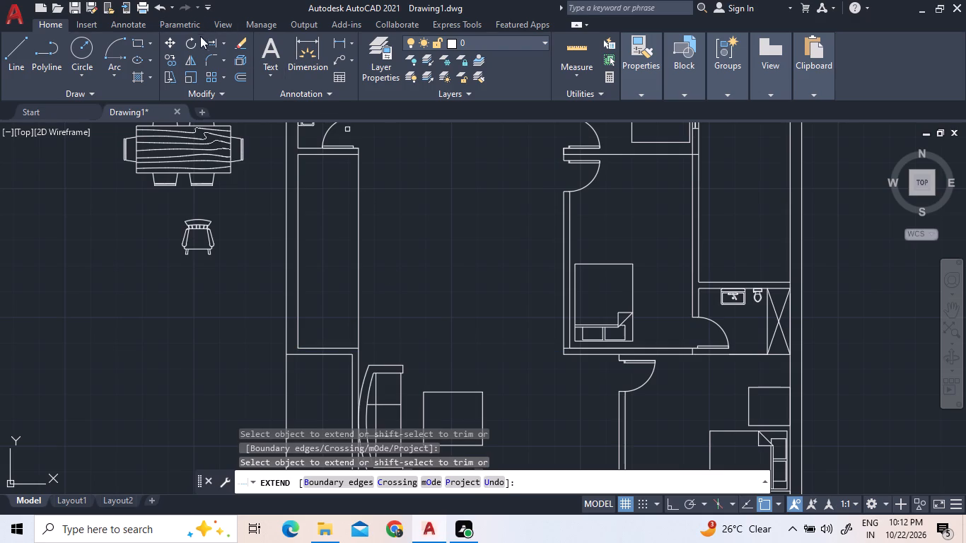
Trim away the remaining line between the western strip and the hall, opening them into one dining space.
left_click(226, 44)
left_click(230, 66)
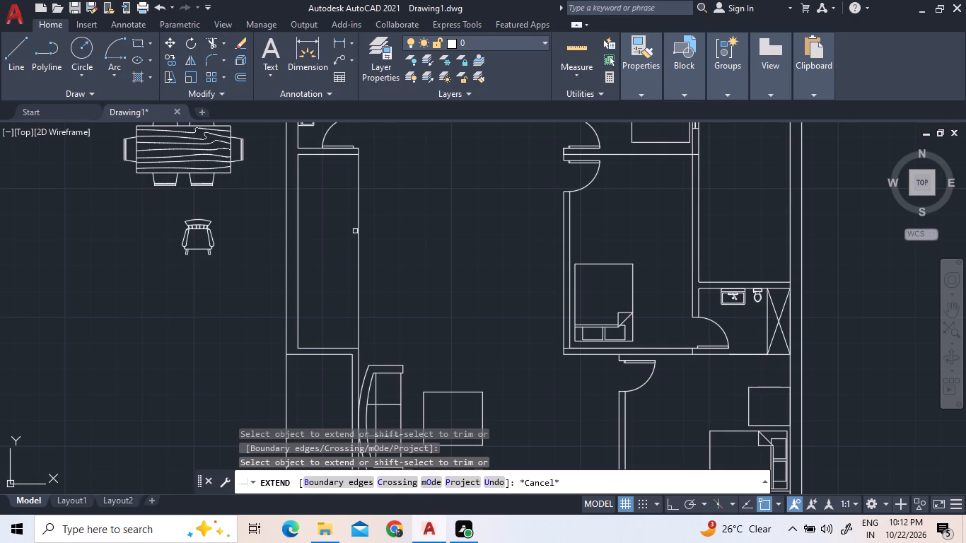
left_click(357, 230)
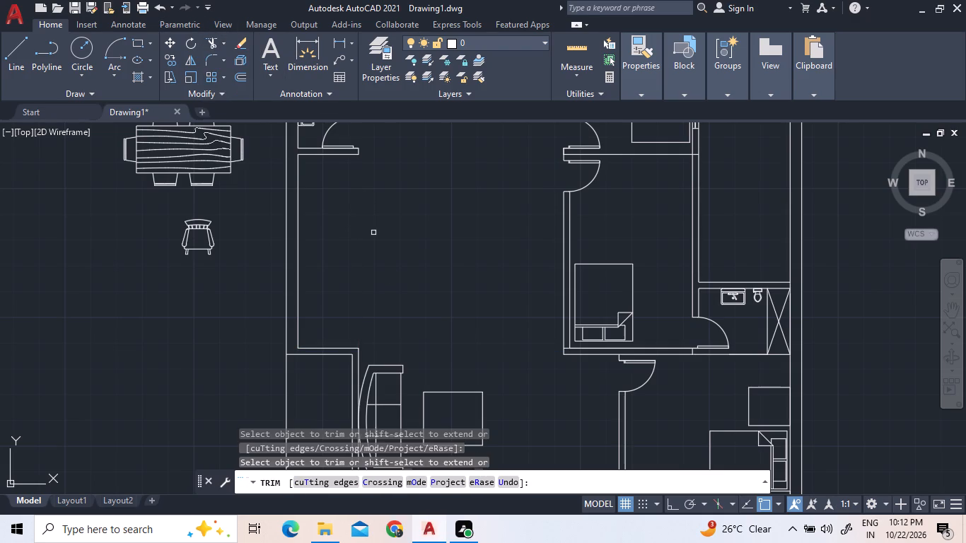
scroll(374, 233, "down", 2)
middle_click_drag(404, 217, 341, 207)
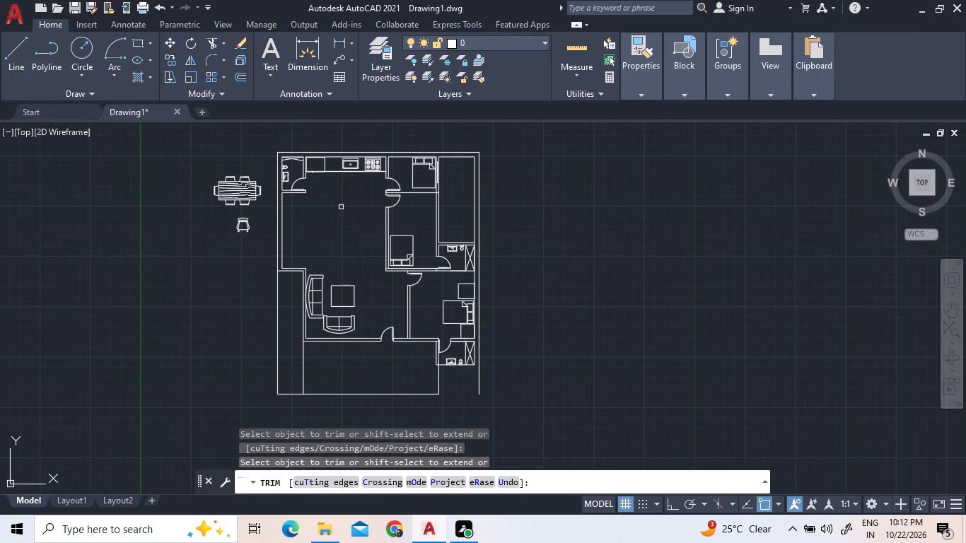
right_click(112, 262)
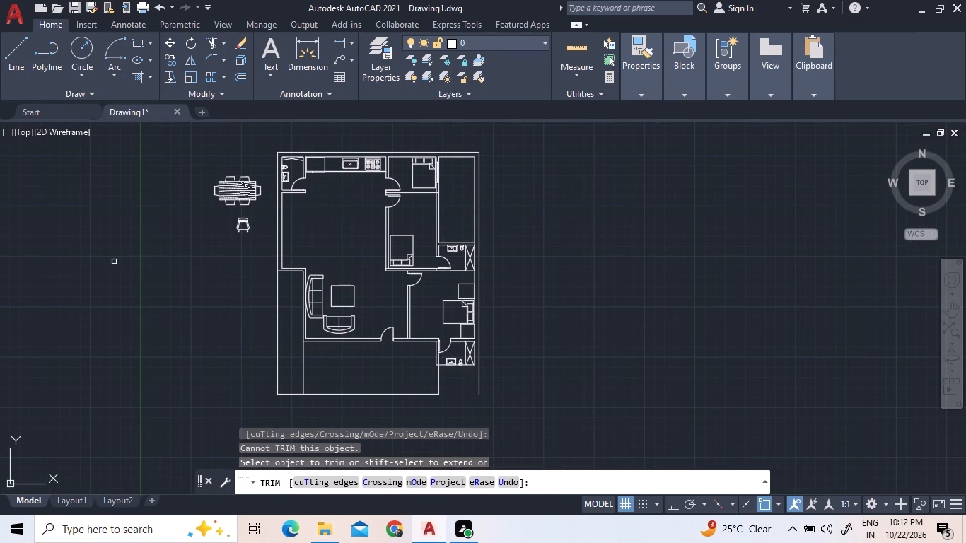
left_click(131, 267)
Copy the six-seat dining table set from outside the plan into the open dining space south of the kitchen.
left_click(252, 192)
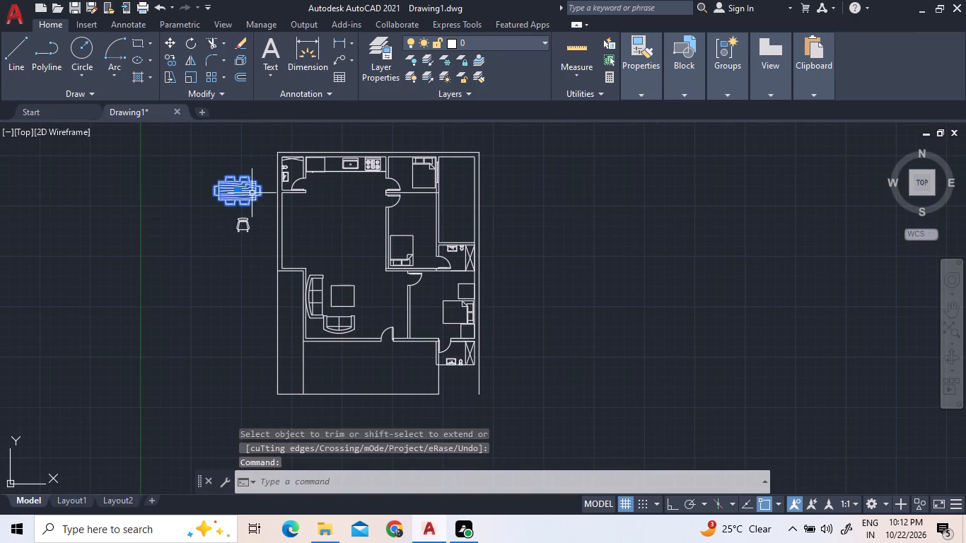
right_click(251, 193)
left_click(293, 281)
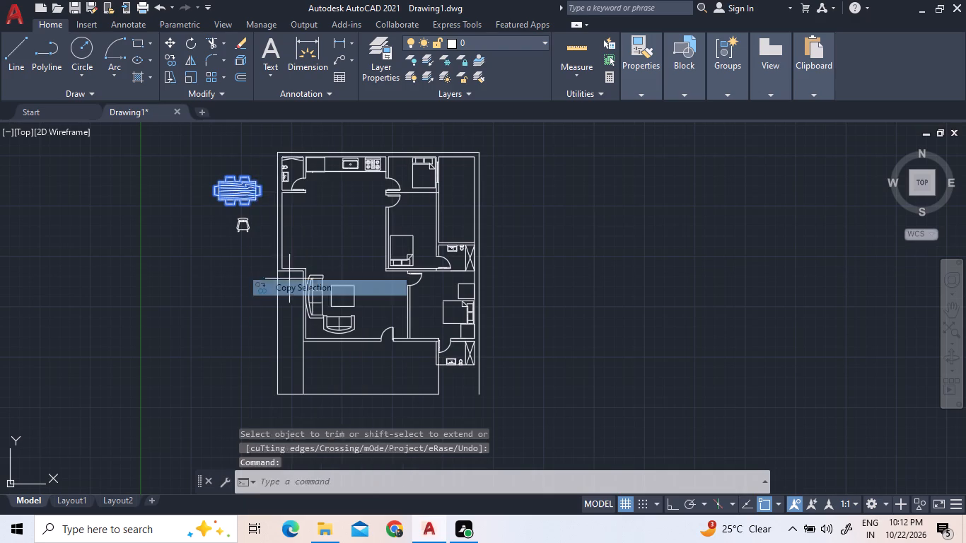
left_click(238, 196)
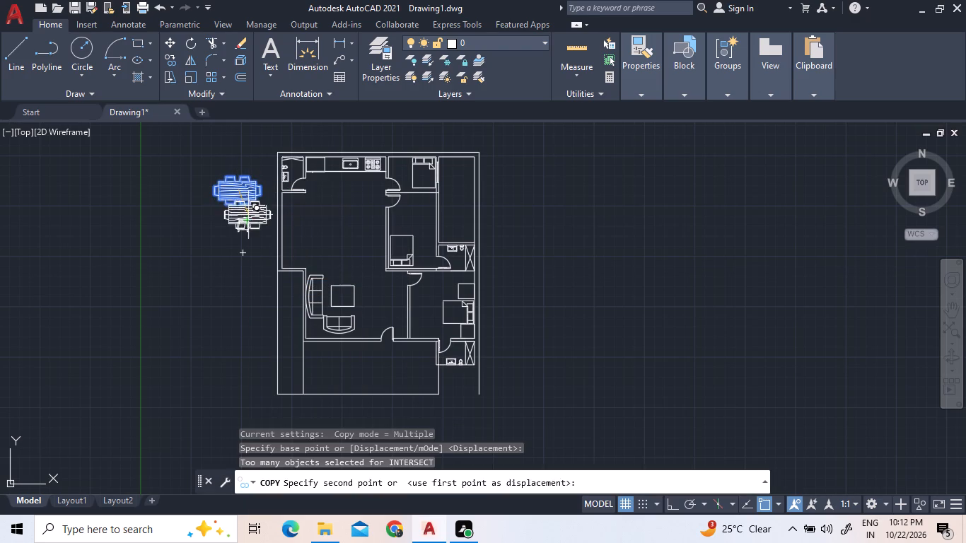
scroll(338, 250, "up", 3)
scroll(288, 254, "down", 1)
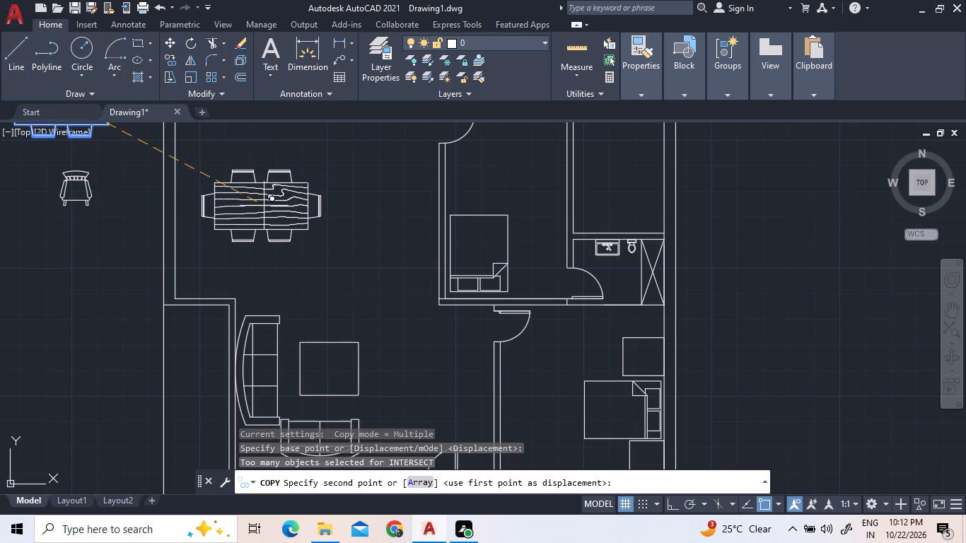
left_click(264, 206)
scroll(279, 250, "down", 3)
right_click(132, 224)
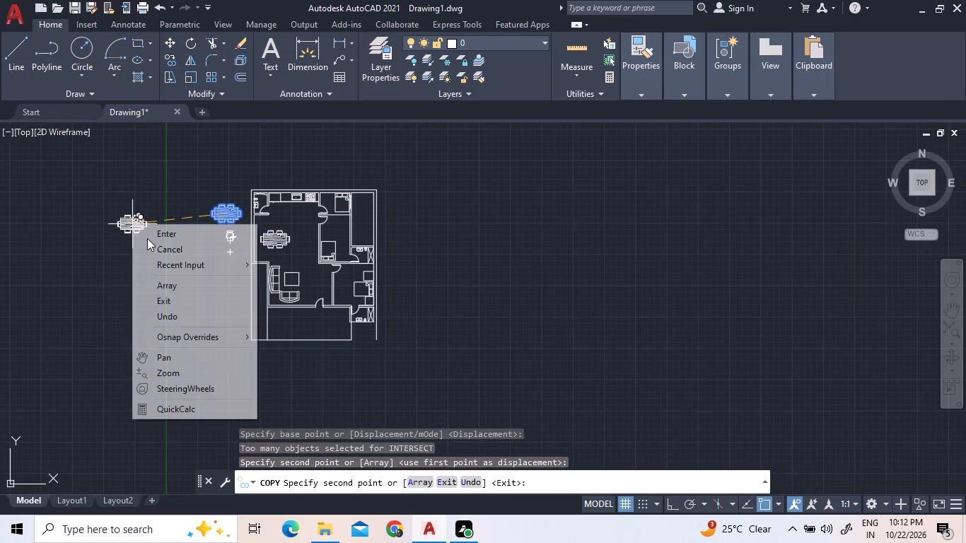
left_click(153, 243)
Draw a long horizontal rectangle in the empty area west of the house plan as a counter.
left_click(137, 42)
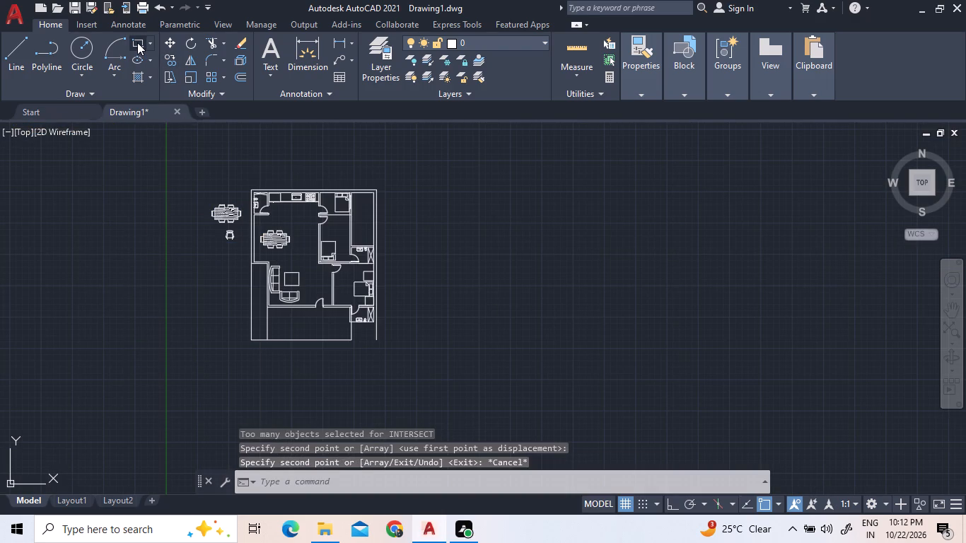
scroll(148, 260, "up", 2)
left_click(79, 221)
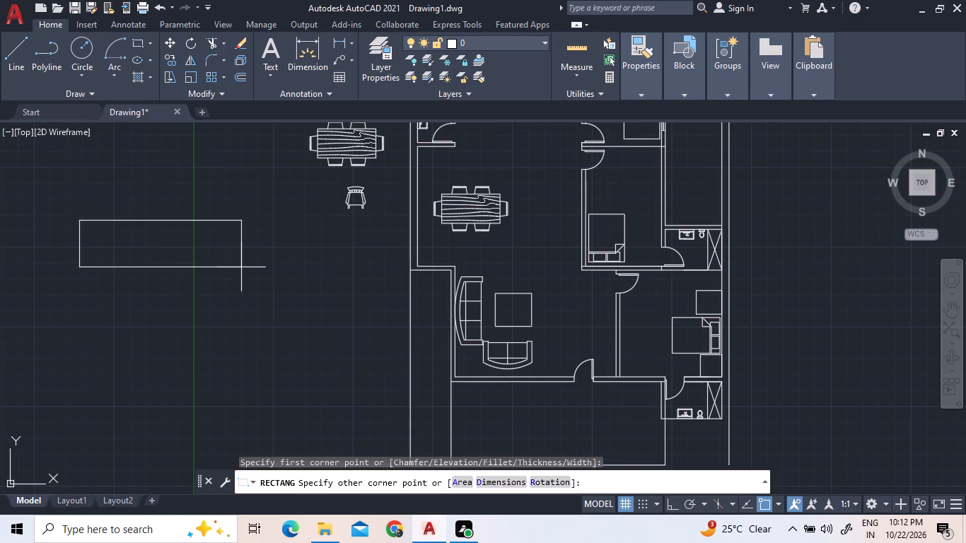
left_click(194, 263)
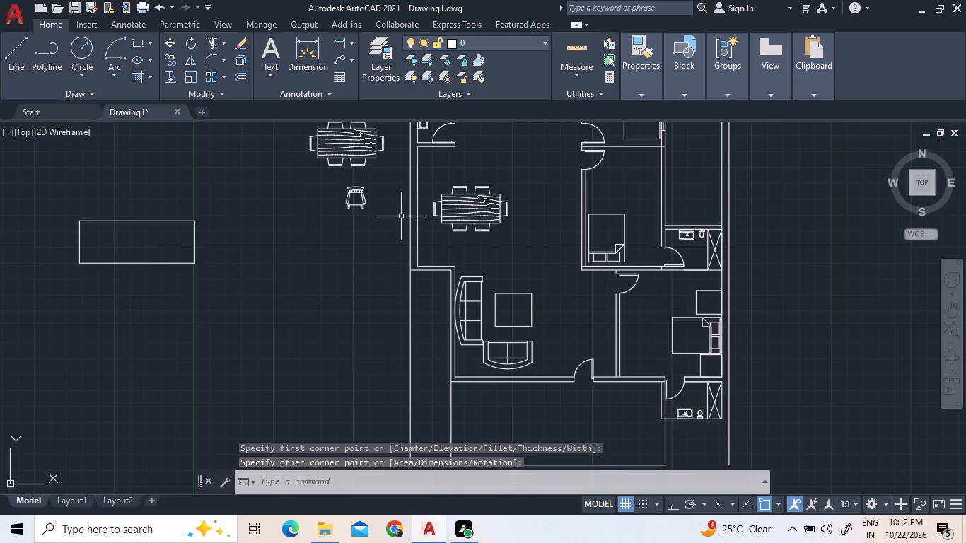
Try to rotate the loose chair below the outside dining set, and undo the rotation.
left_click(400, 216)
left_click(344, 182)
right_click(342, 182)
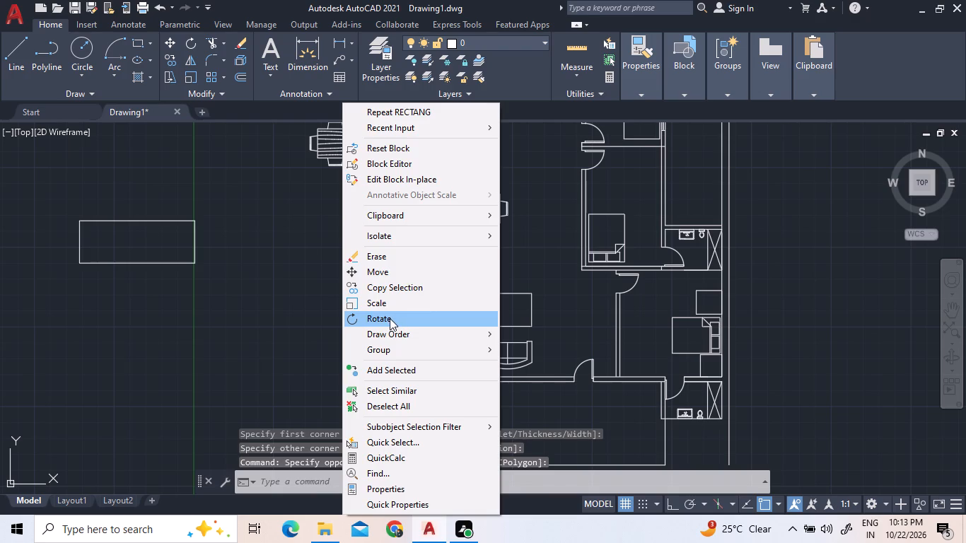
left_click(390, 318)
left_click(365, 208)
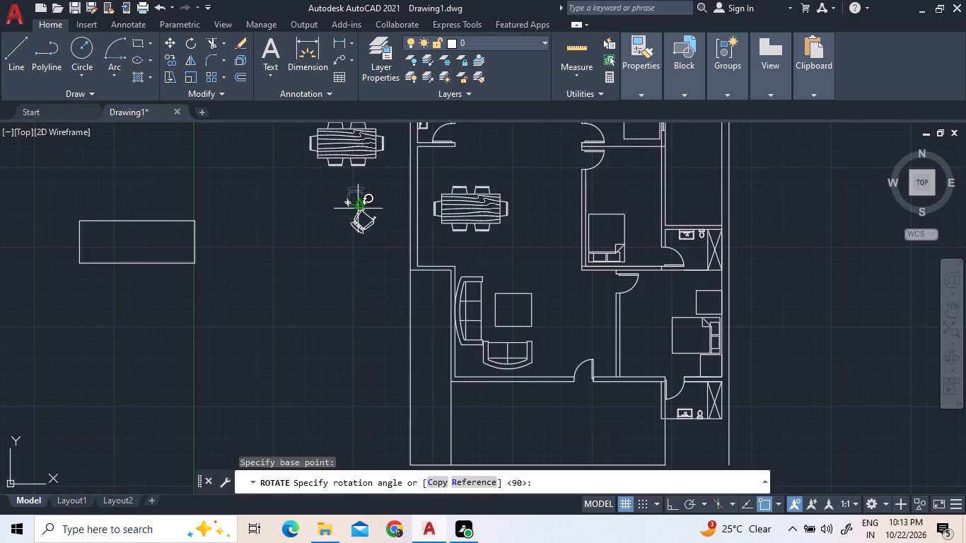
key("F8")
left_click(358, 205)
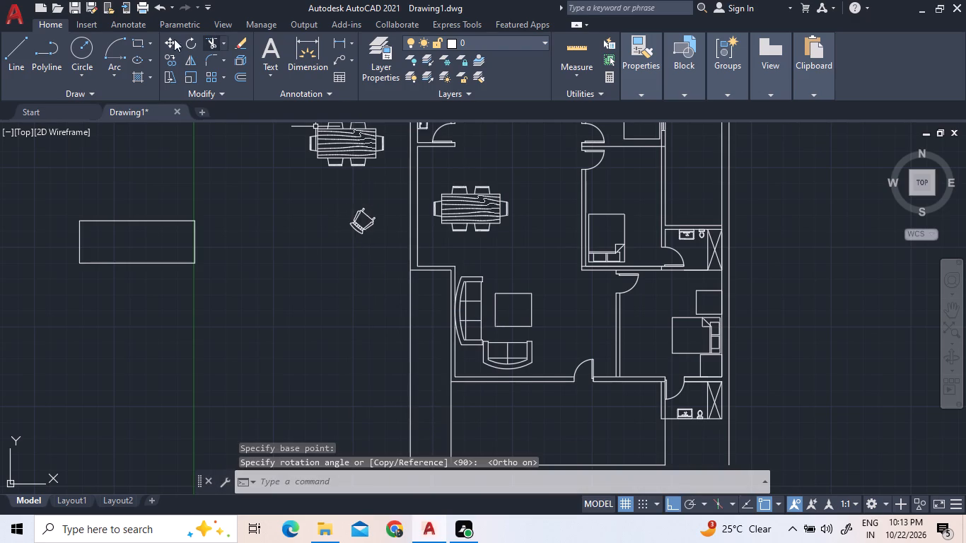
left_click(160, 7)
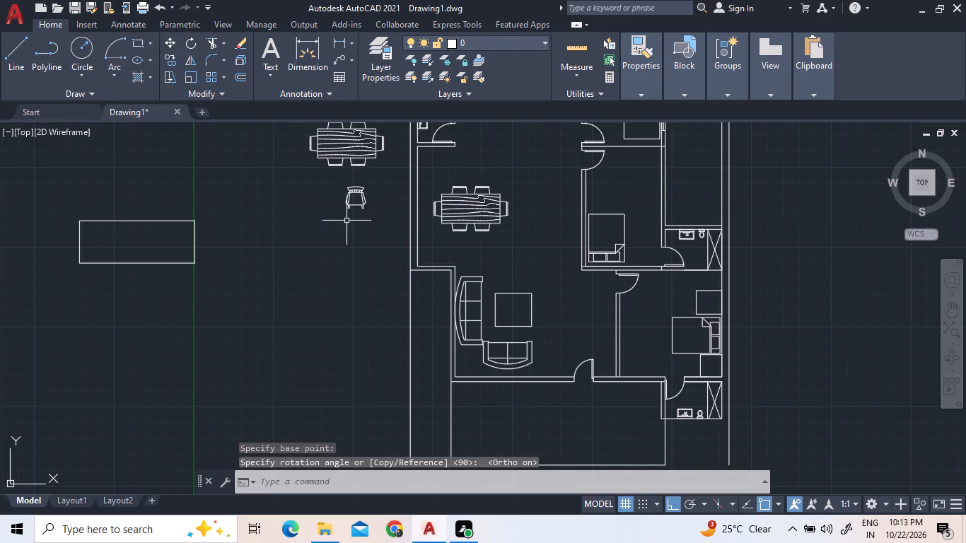
Rotate the loose chair outside the plan 180° about its lower east leg so its back faces south.
left_click(383, 213)
left_click(347, 203)
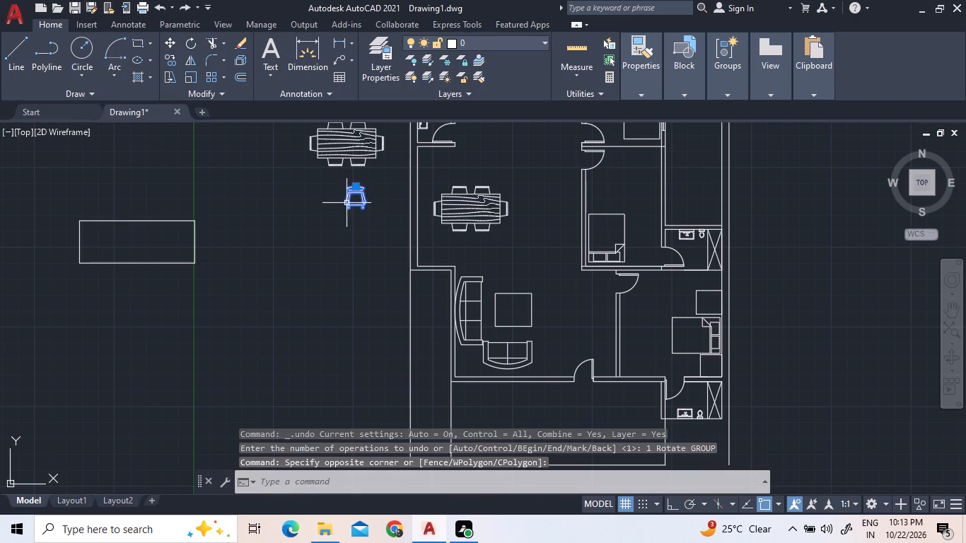
right_click(347, 203)
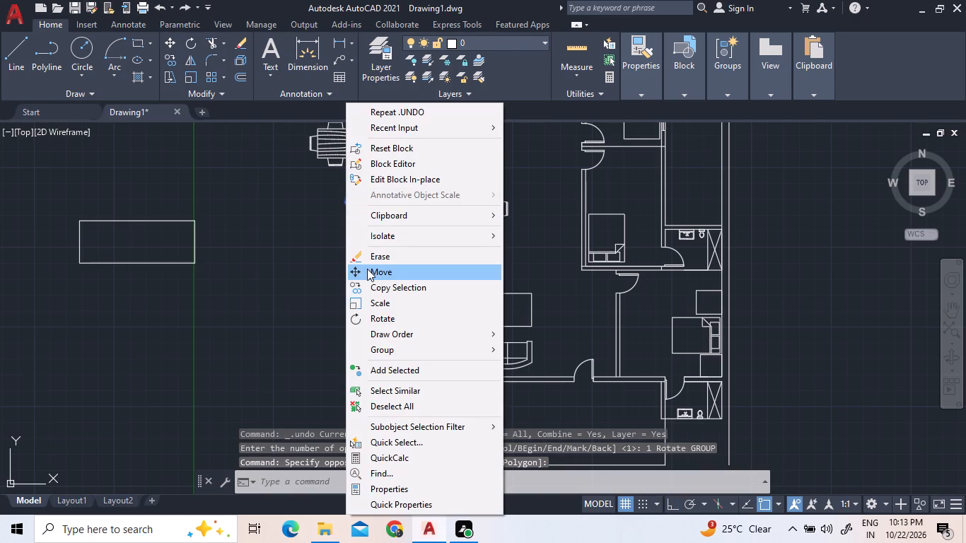
left_click(370, 317)
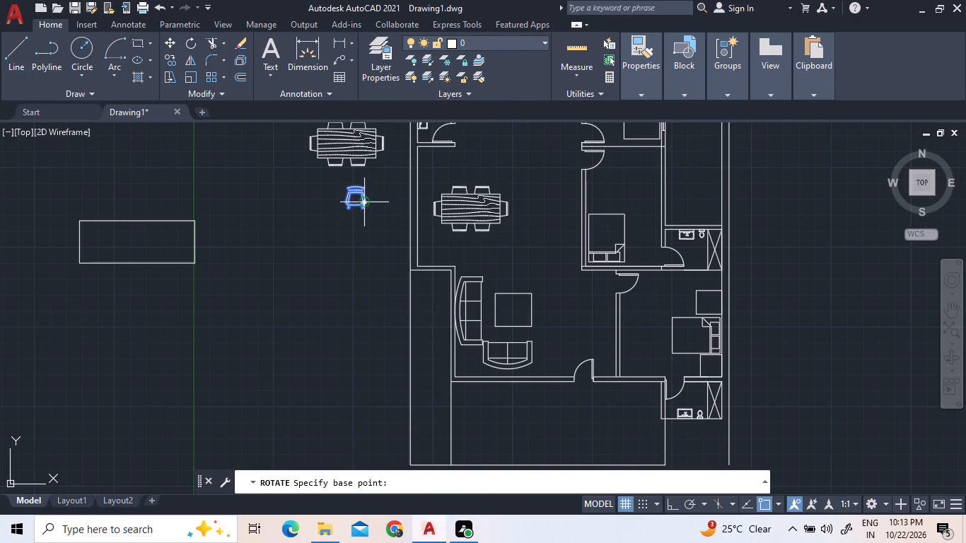
scroll(366, 199, "up", 2)
left_click(356, 226)
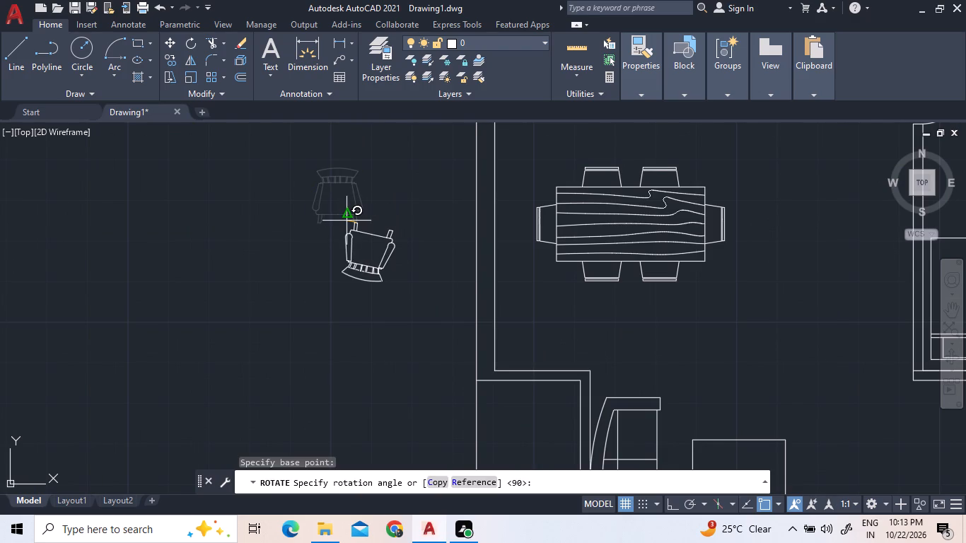
key("F8")
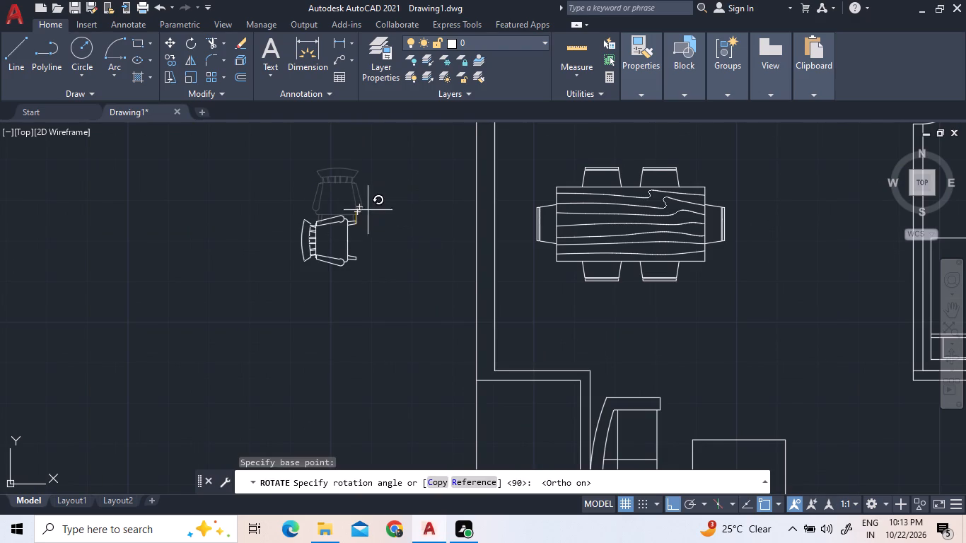
left_click(278, 218)
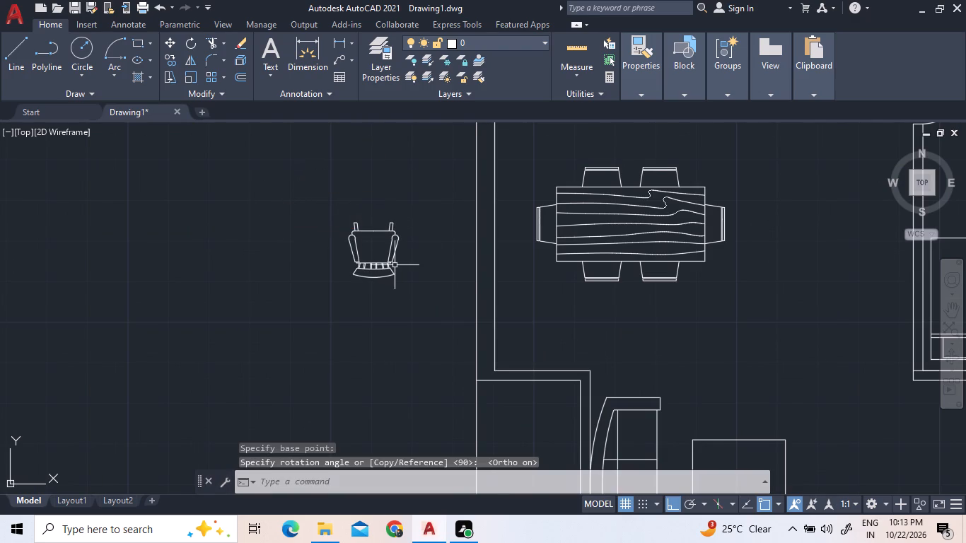
Copy the rotated chair four times in a row along the south side of the rectangle.
left_click(395, 268)
left_click(371, 252)
right_click(371, 252)
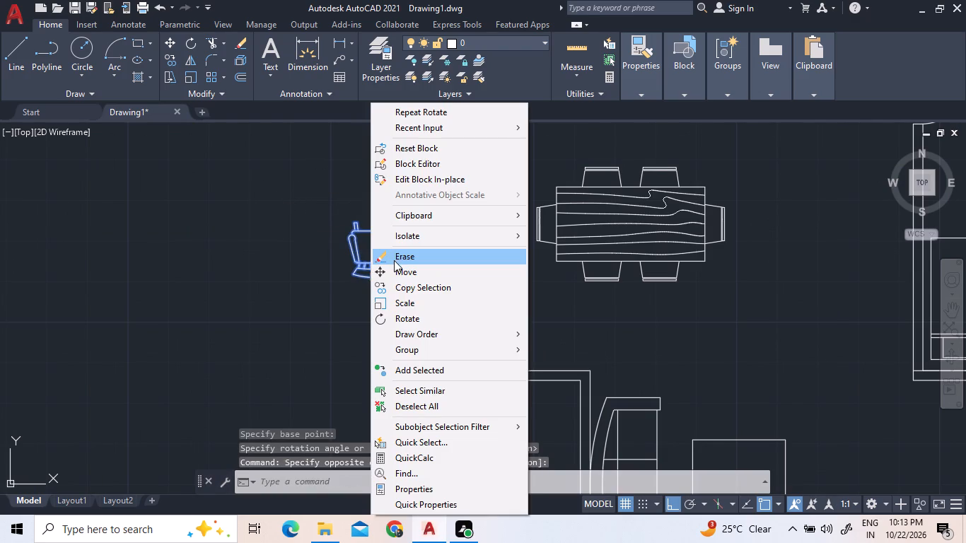
left_click(404, 288)
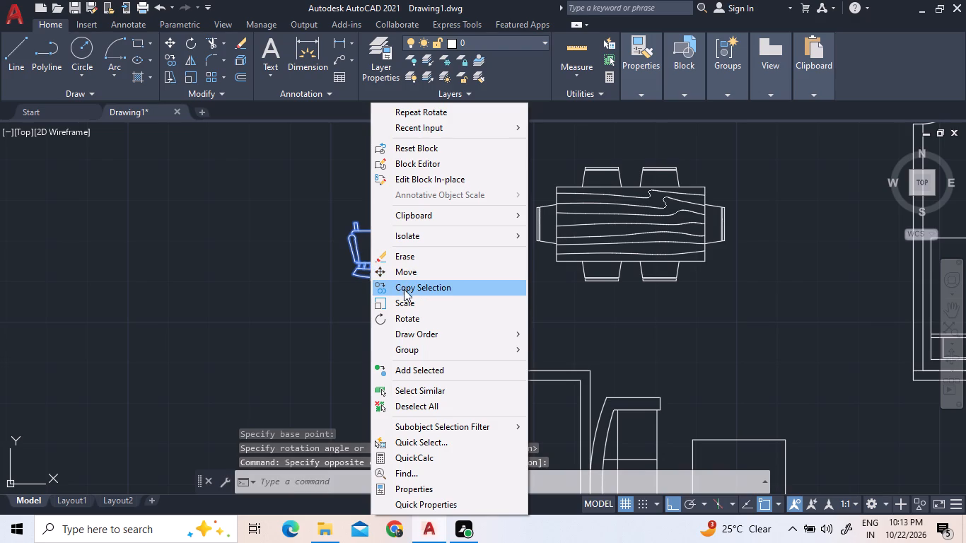
left_click(375, 259)
scroll(392, 310, "down", 2)
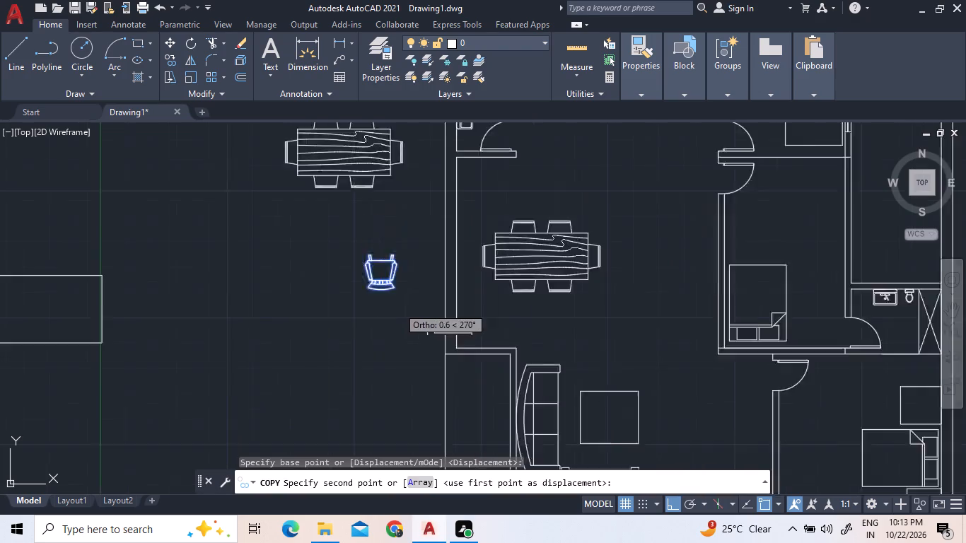
key("F8")
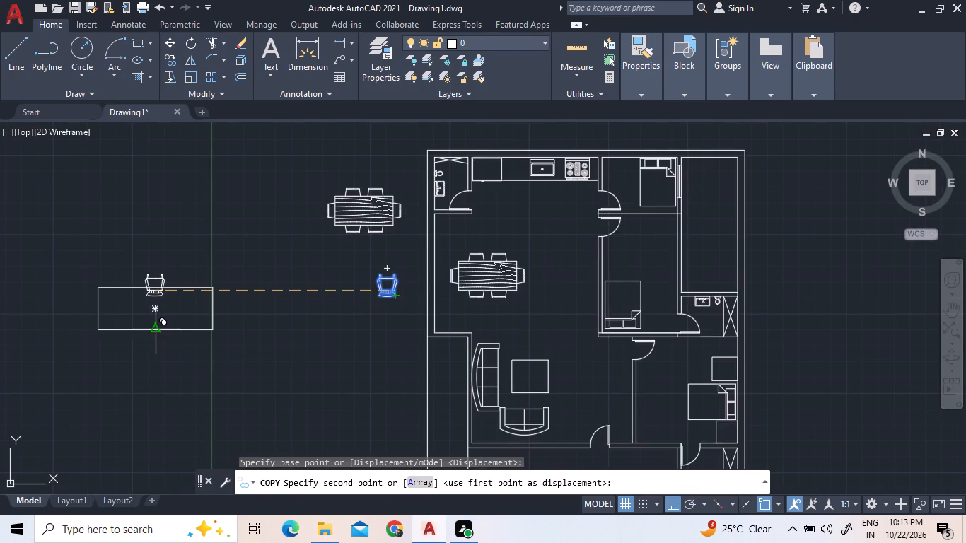
scroll(103, 339, "up", 2)
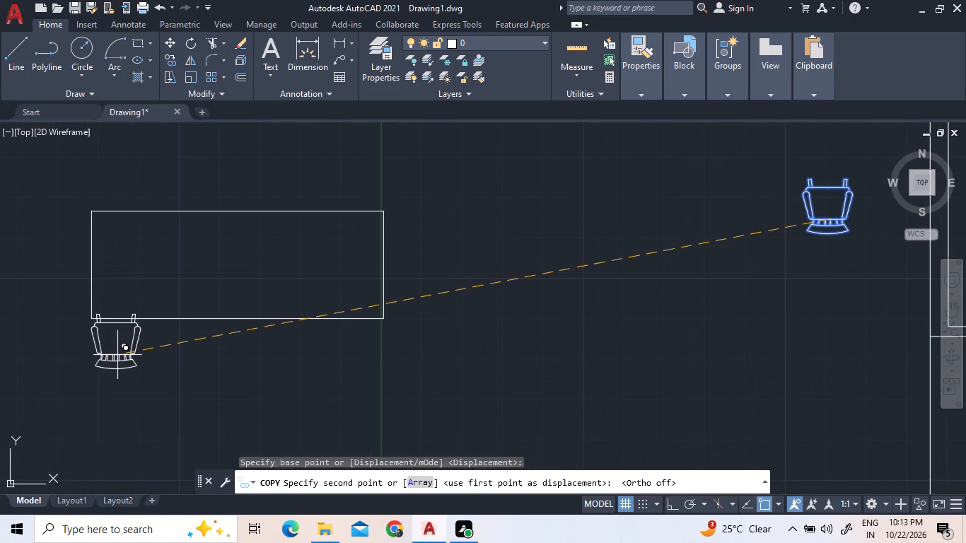
left_click(120, 363)
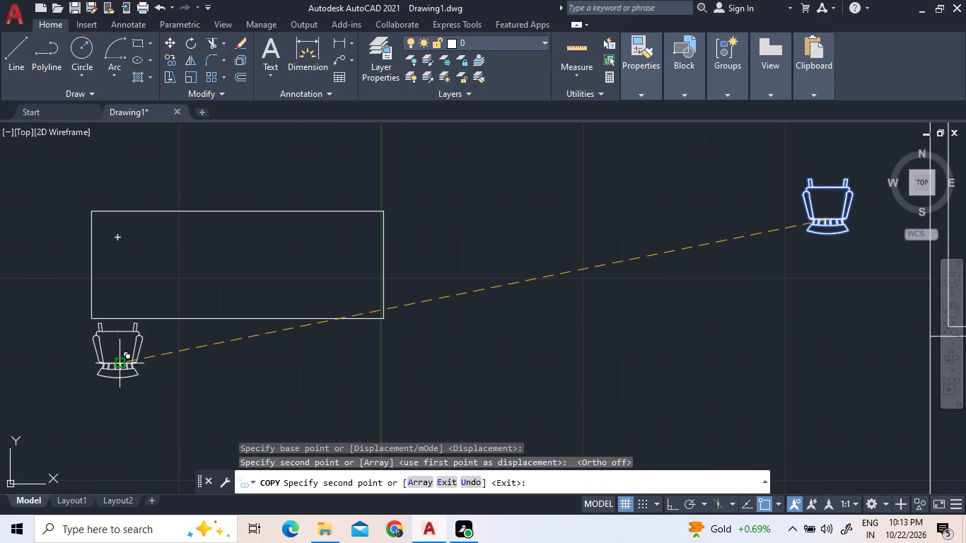
left_click(188, 363)
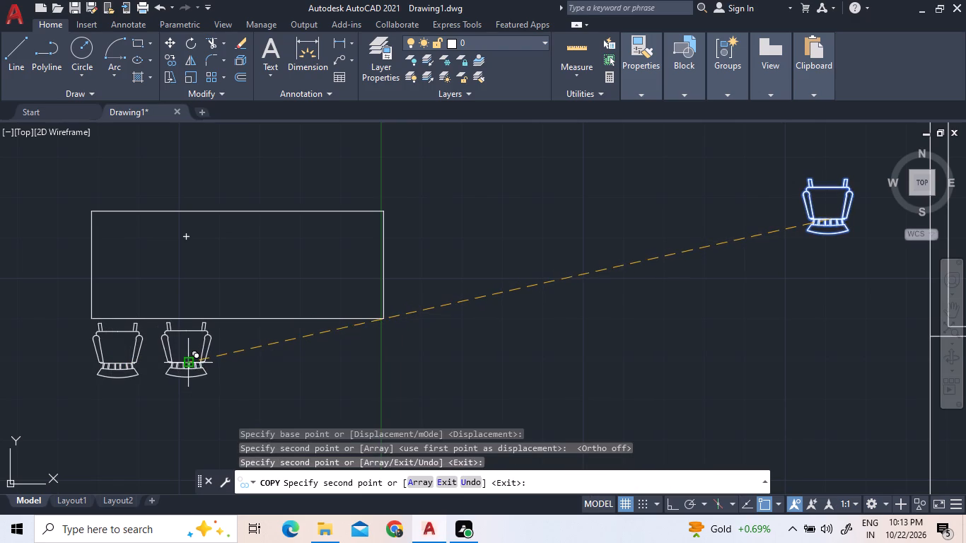
left_click(257, 364)
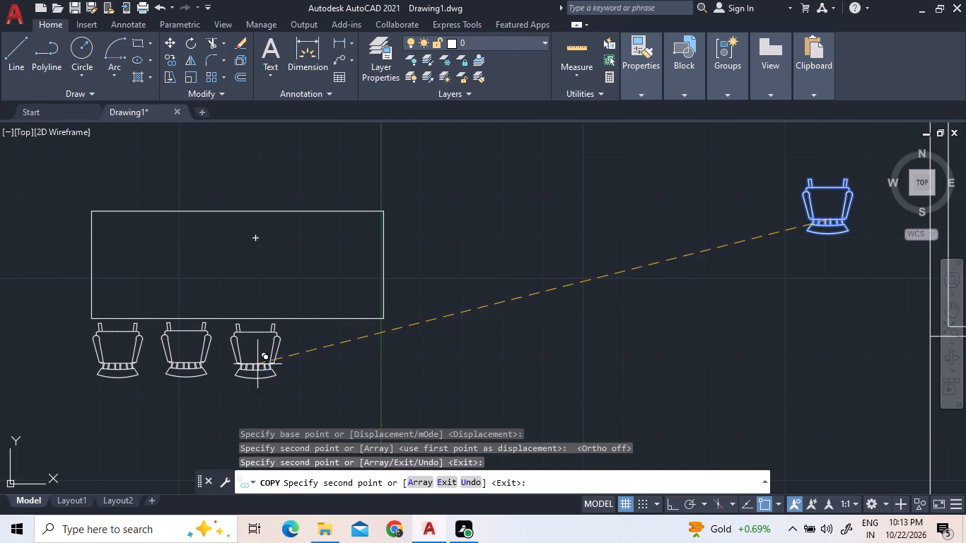
left_click(339, 361)
key("Escape")
Move the rectangle with its four chairs east, closer to the house plan beside the loose chair.
left_click(427, 368)
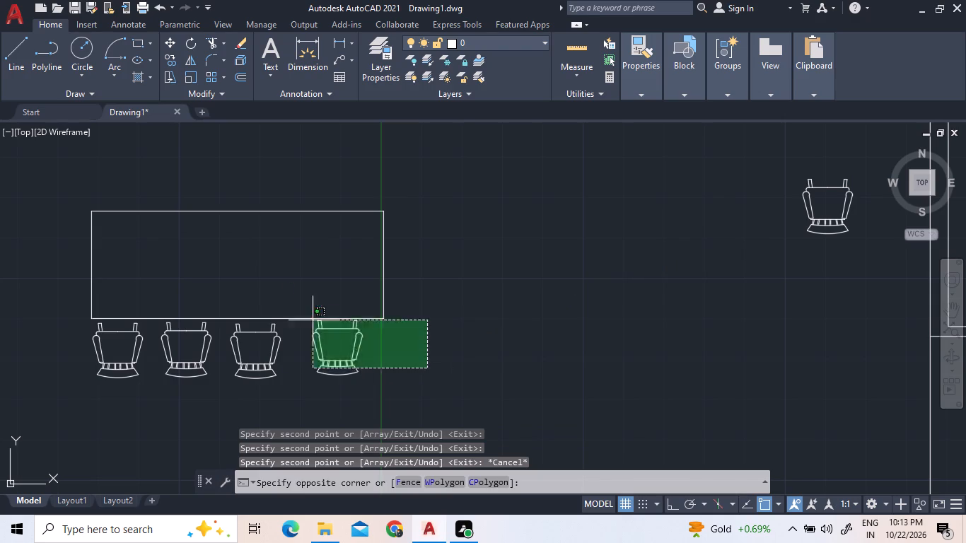
left_click(72, 238)
right_click(81, 236)
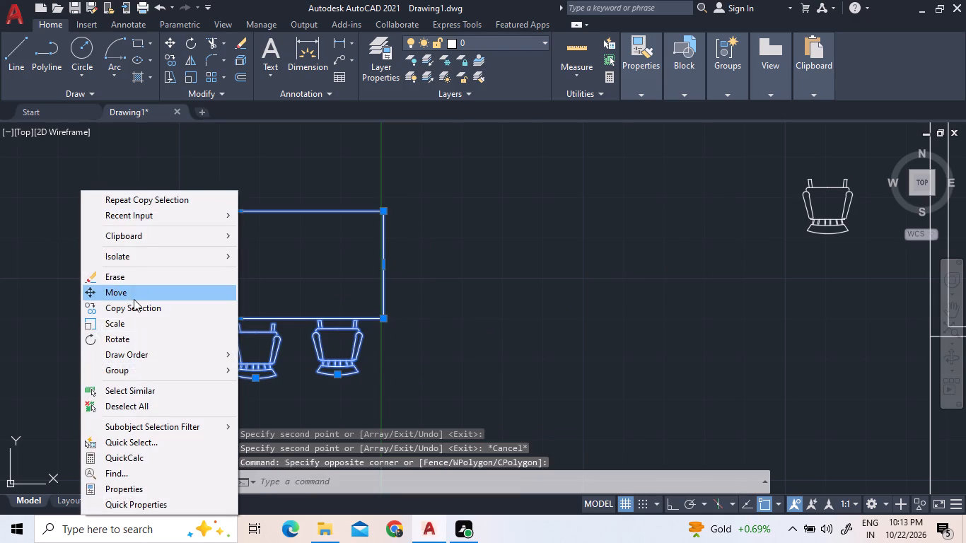
left_click(135, 299)
left_click(146, 305)
scroll(467, 347, "down", 3)
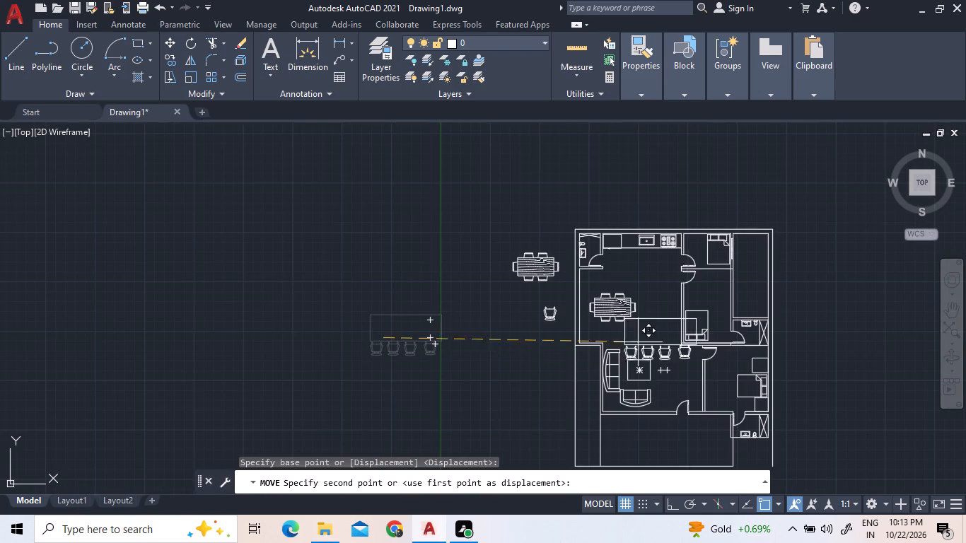
scroll(629, 274, "up", 2)
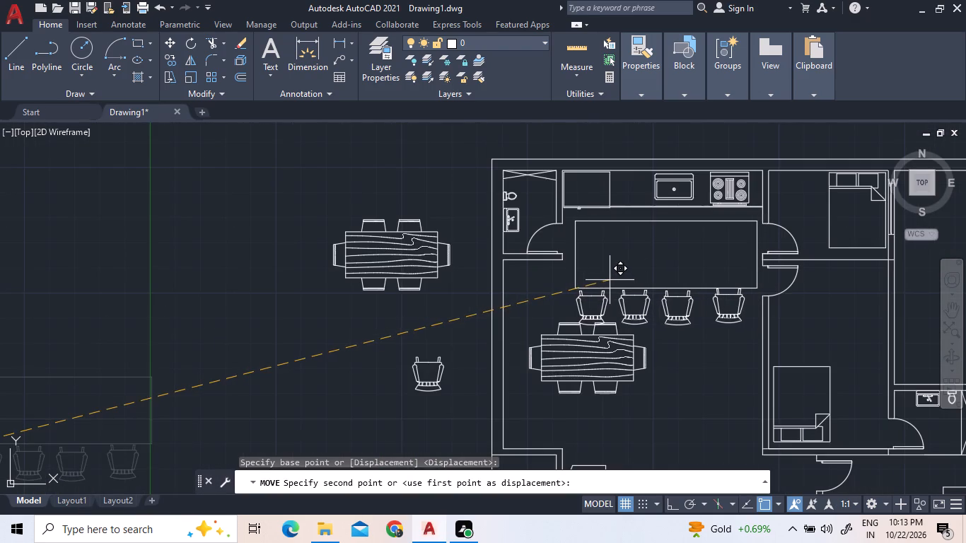
scroll(109, 300, "down", 2)
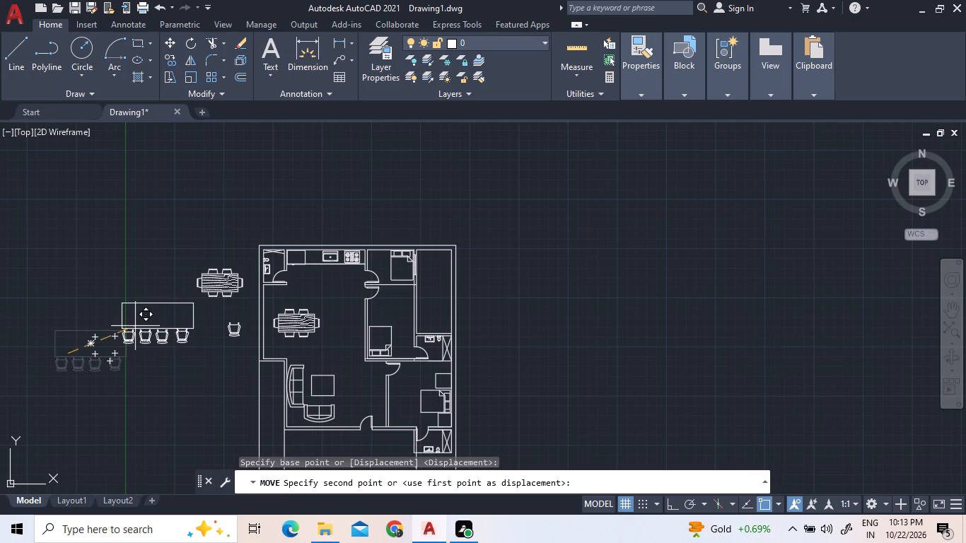
left_click(140, 332)
Scale the rectangle and its four chairs down from the rectangle's southwest corner, until it is slightly longer than the outside dining set.
scroll(223, 351, "up", 2)
scroll(223, 348, "down", 2)
left_click(211, 342)
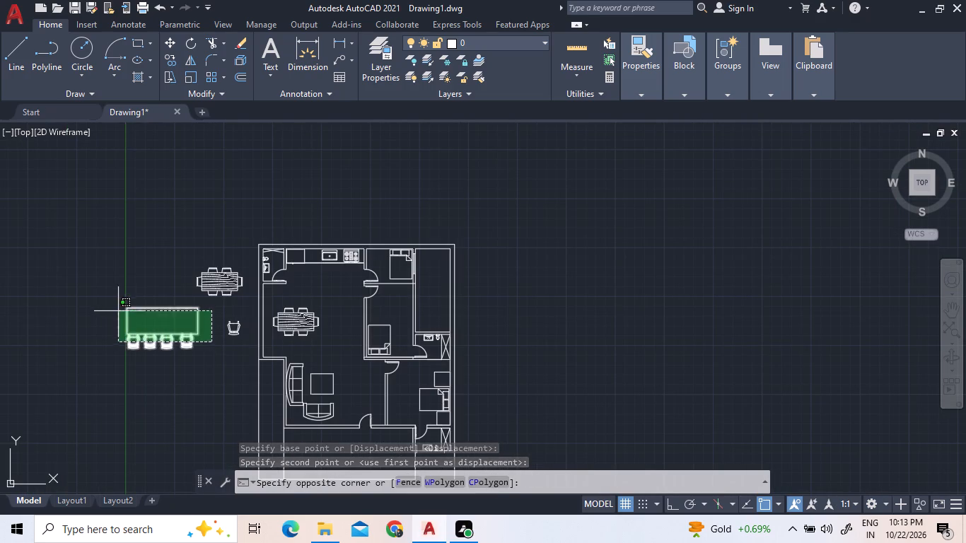
left_click(114, 308)
scroll(116, 346, "up", 2)
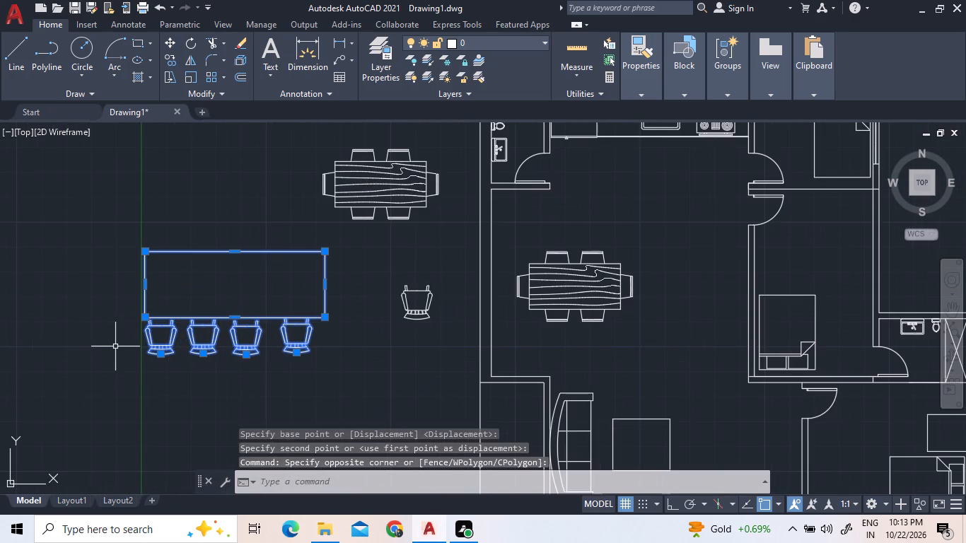
type("sc")
key("space")
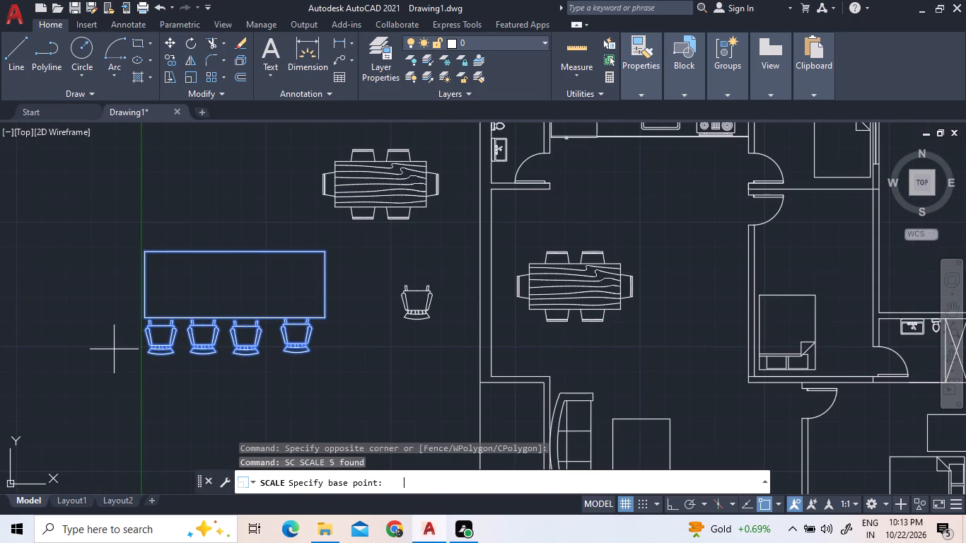
left_click(147, 317)
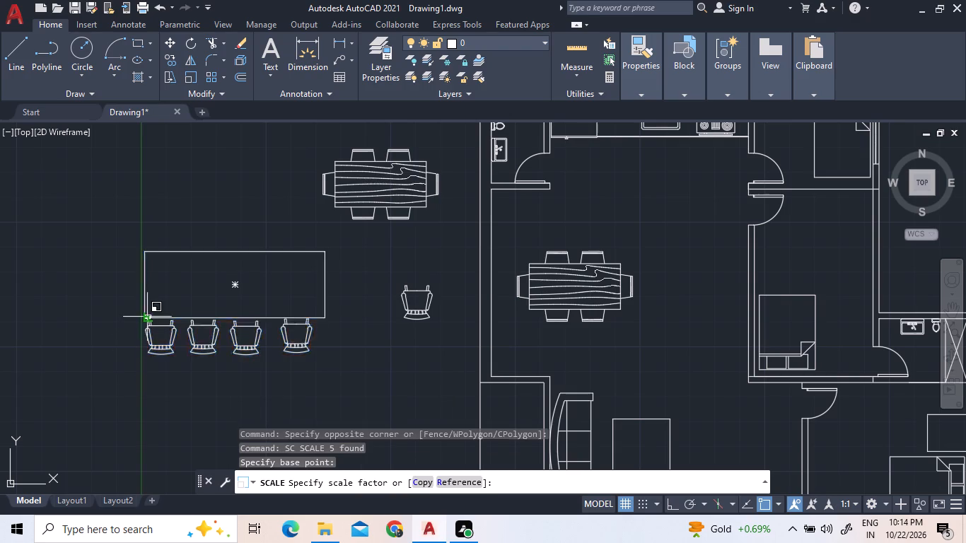
left_click(206, 300)
Move the scaled counter with its four chairs into the house, just south of the kitchen worktop and above the dining set.
left_click(277, 334)
left_click(103, 257)
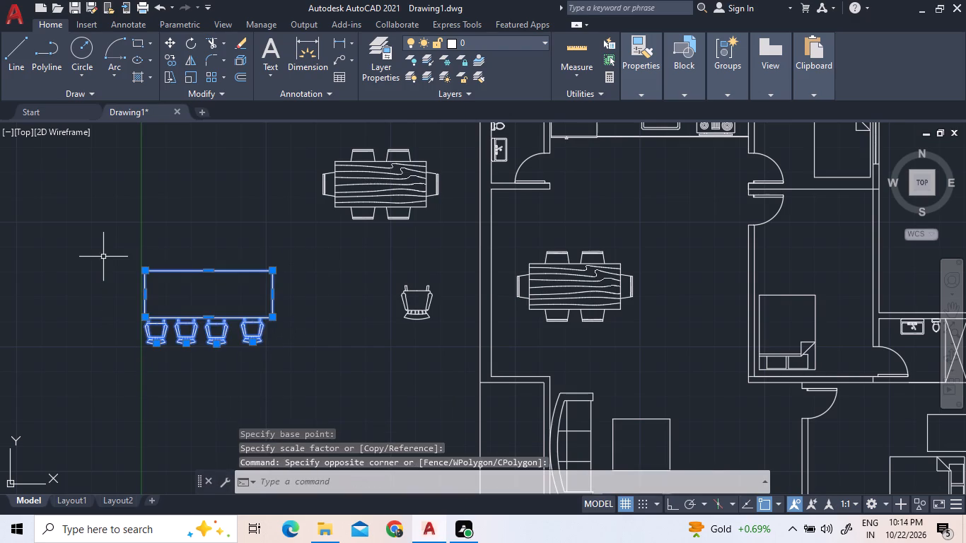
right_click(103, 255)
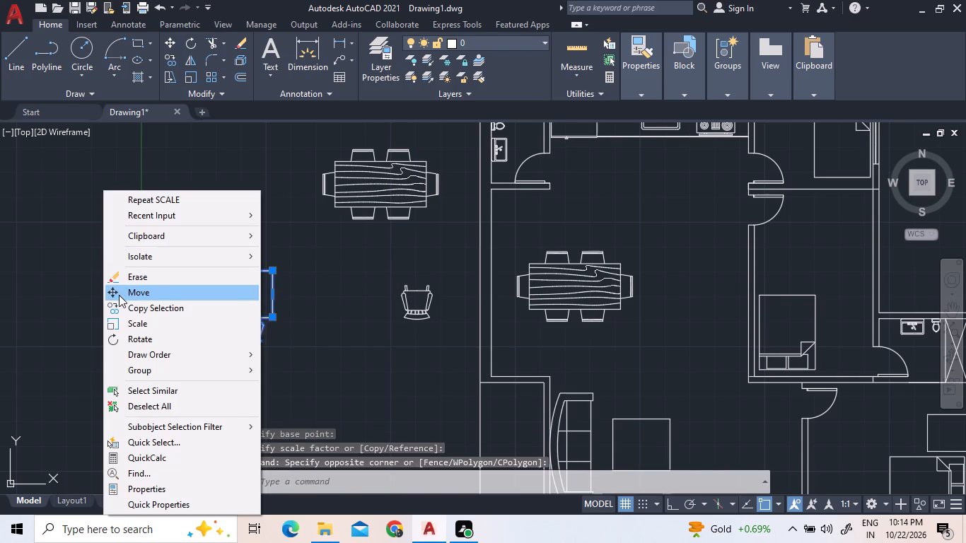
left_click(119, 295)
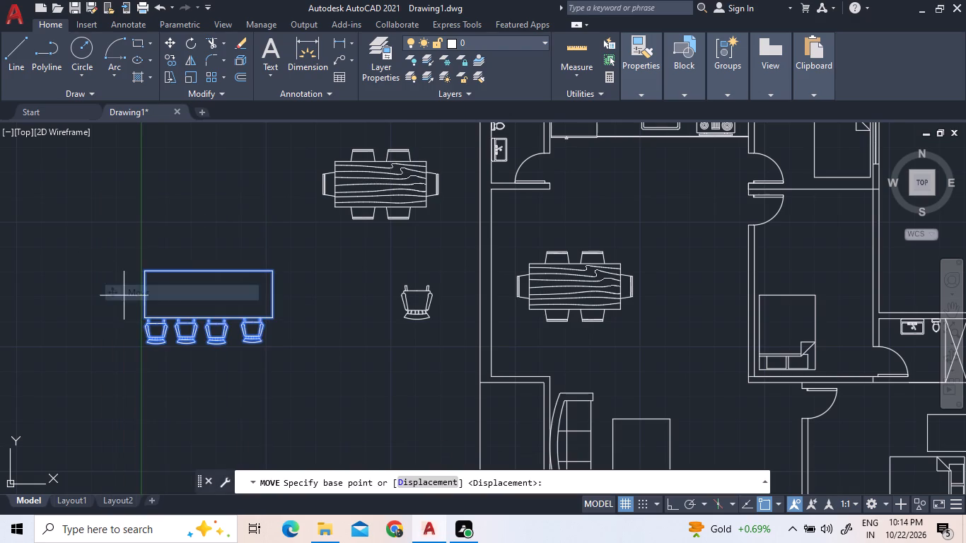
left_click(192, 303)
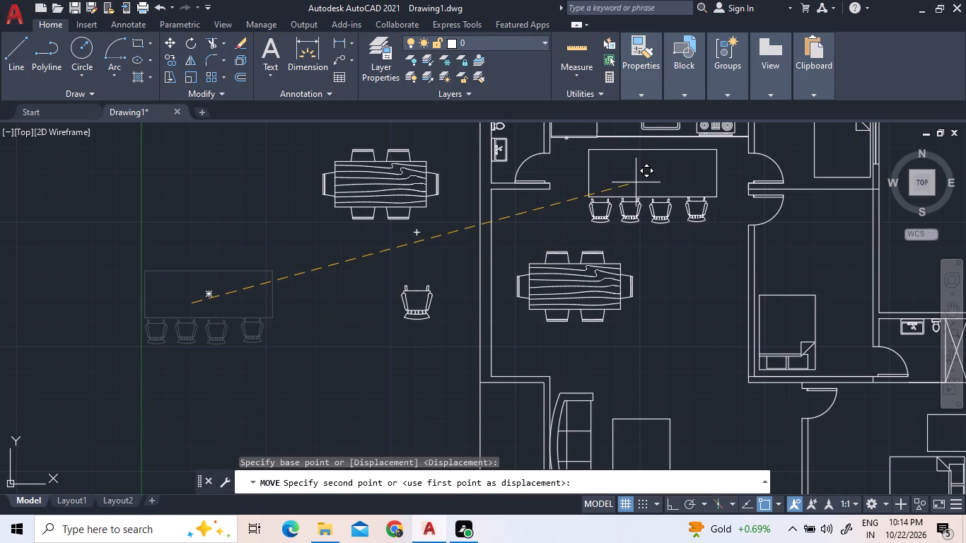
left_click(636, 182)
Delete the spare dining set and the loose chair outside the west wall of the plan.
scroll(651, 212, "down", 1)
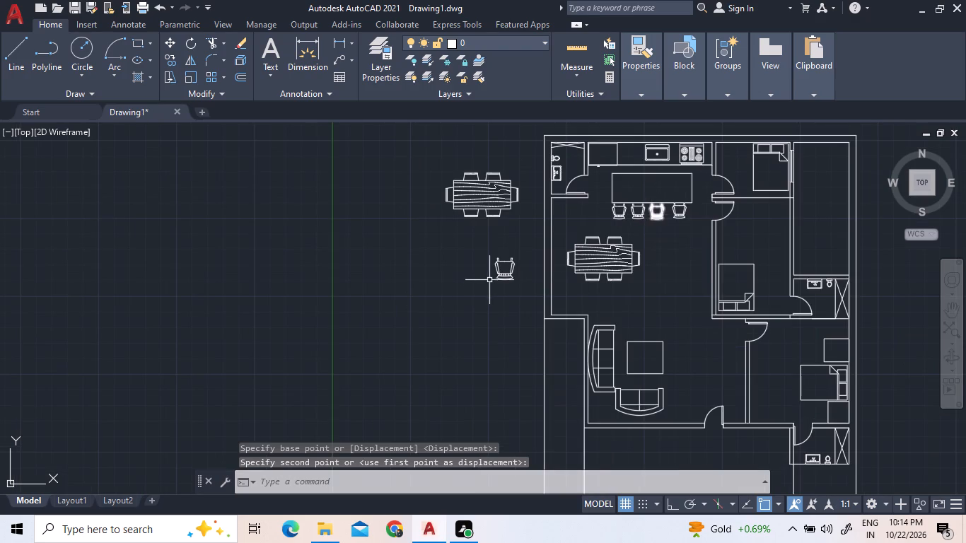
scroll(562, 301, "down", 1)
middle_click_drag(562, 301, 439, 267)
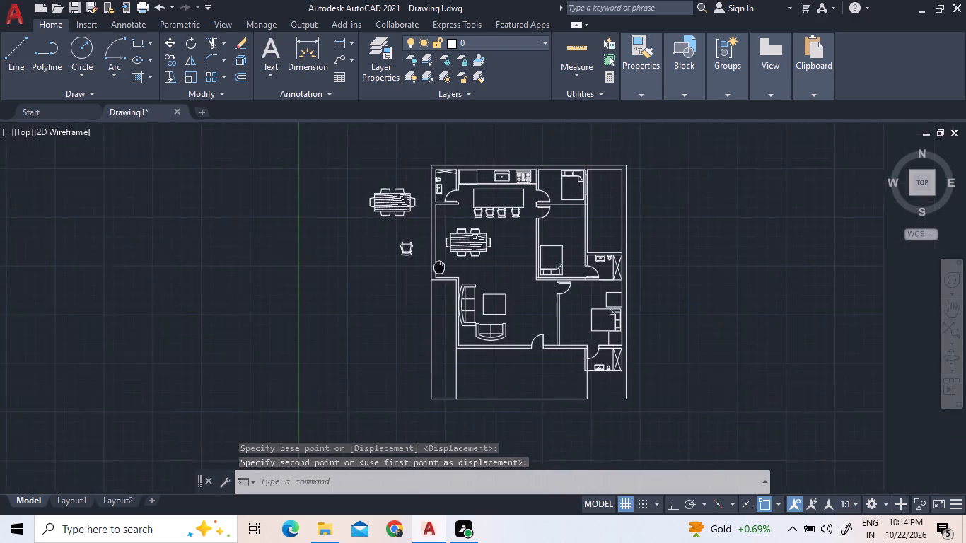
middle_click_drag(439, 267, 416, 265)
scroll(530, 289, "up", 1)
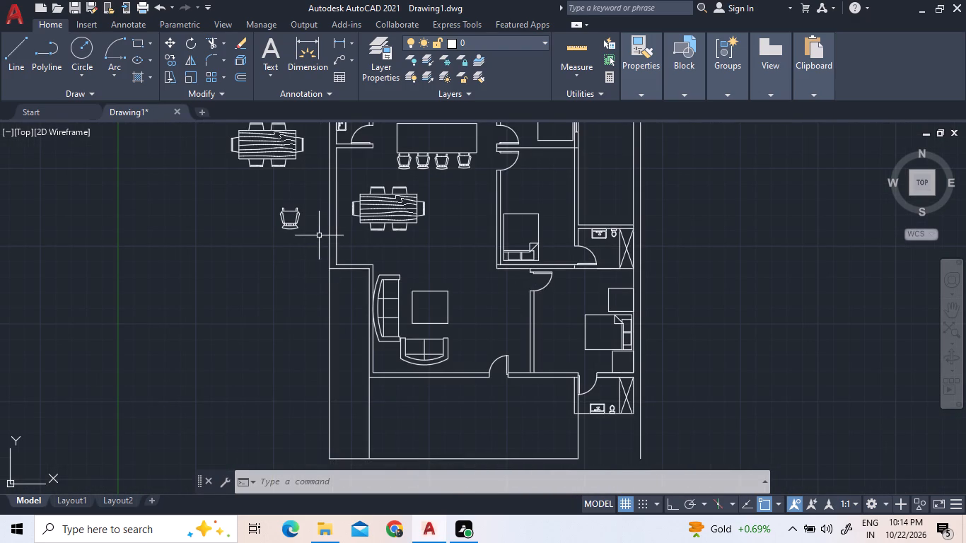
left_click(319, 235)
left_click(260, 124)
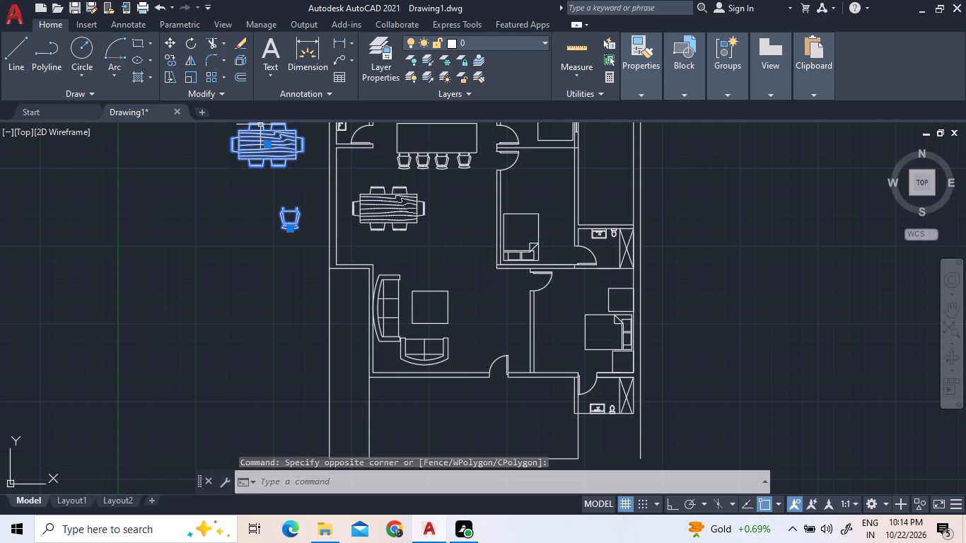
key("Delete")
Extend the south wall line of the southeast bathroom east to the outer boundary line.
scroll(328, 288, "down", 2)
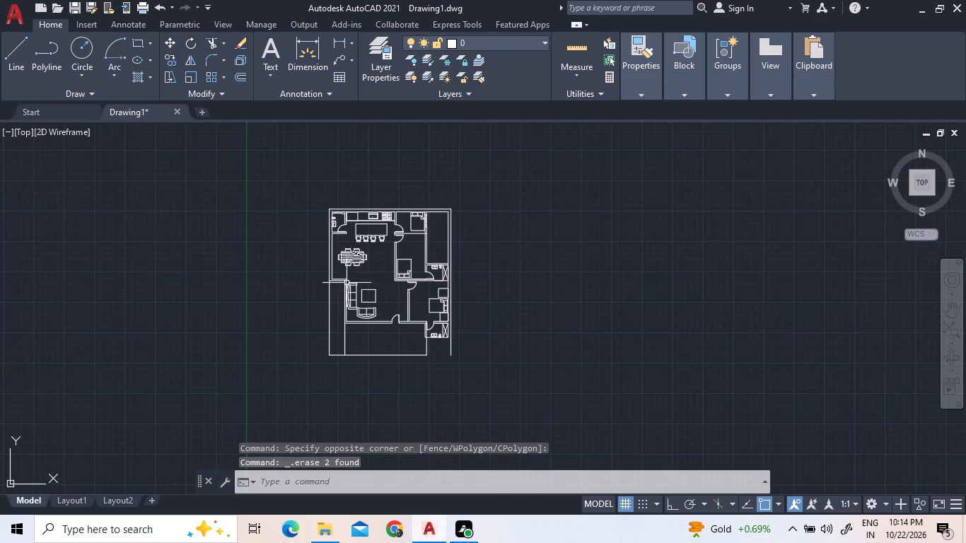
scroll(395, 346, "up", 1)
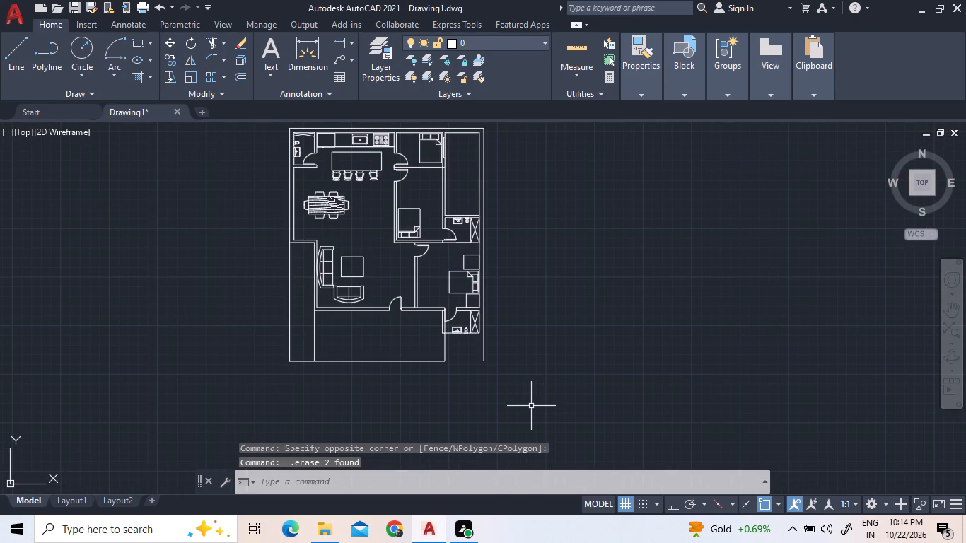
scroll(517, 349, "up", 2)
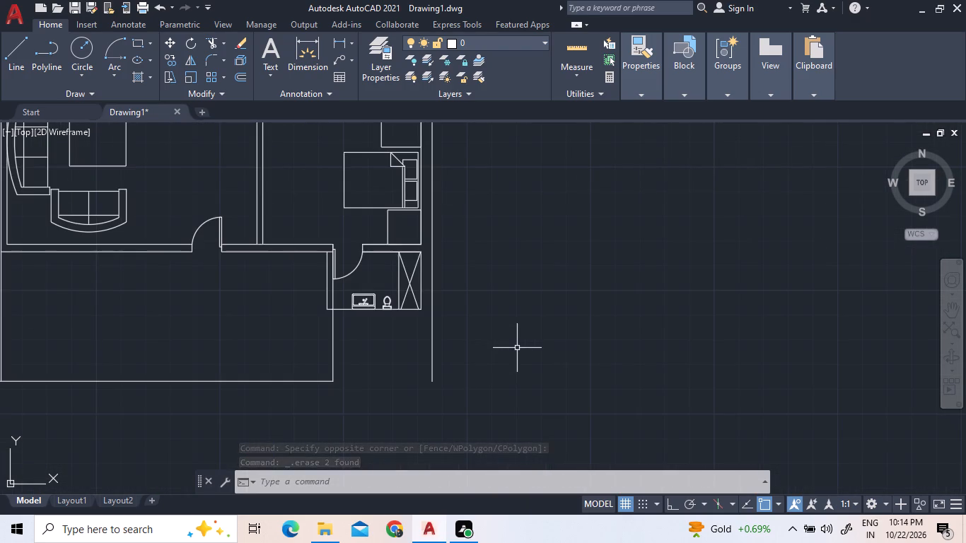
scroll(365, 330, "up", 1)
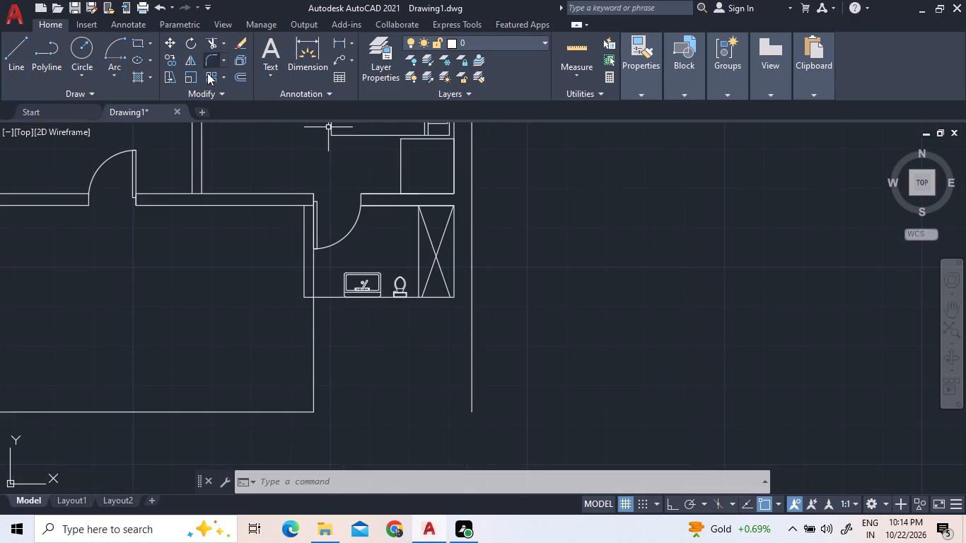
left_click(226, 47)
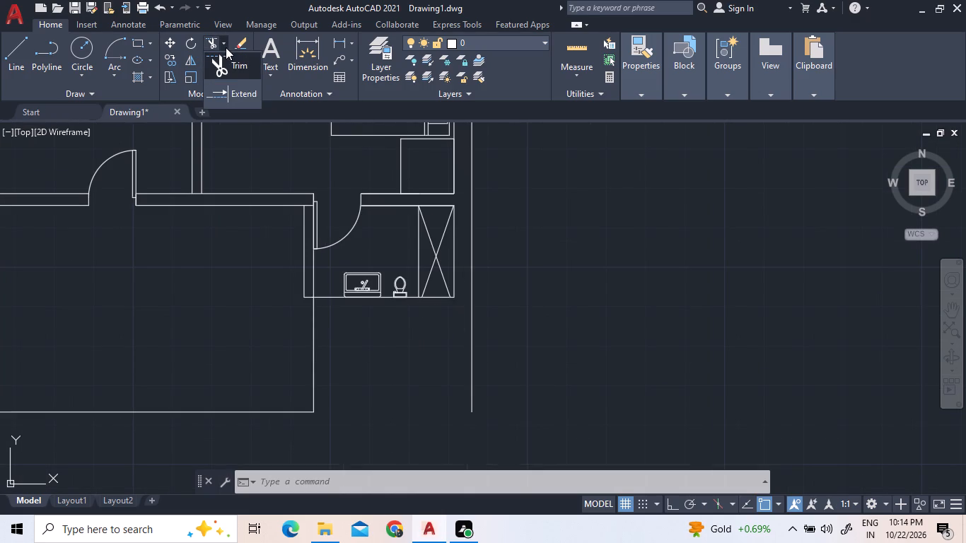
left_click(226, 90)
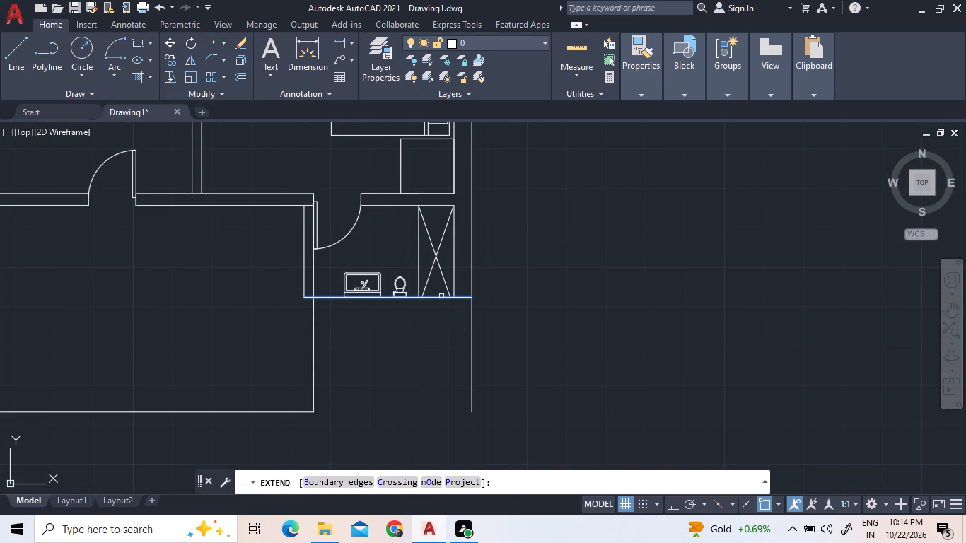
left_click(441, 296)
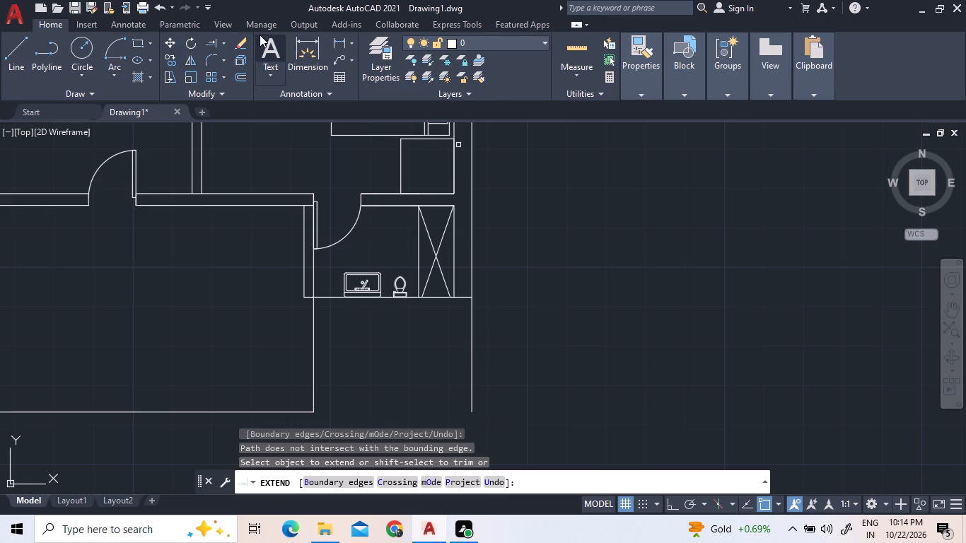
Trim the part of the outer east boundary line that projects south past the bathroom's south wall line.
left_click(224, 47)
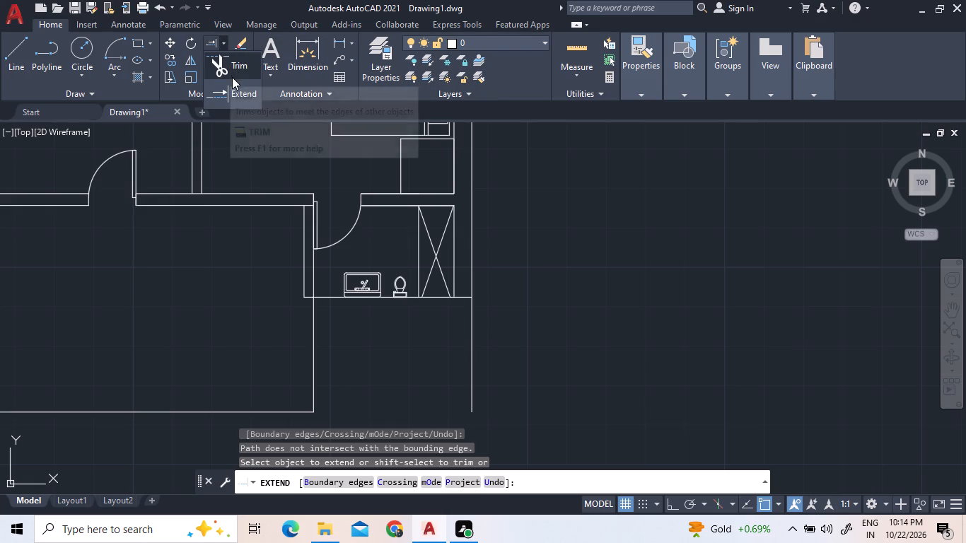
left_click(232, 77)
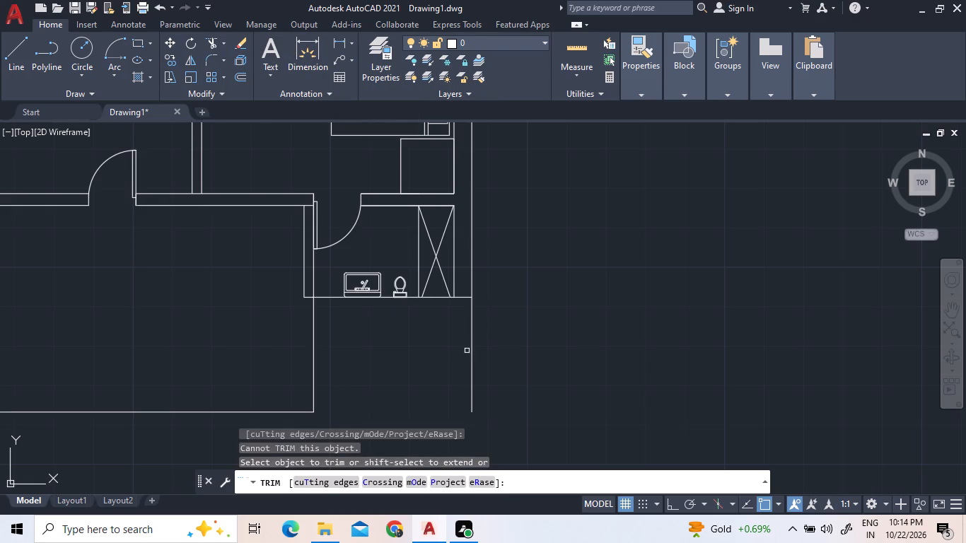
left_click(473, 351)
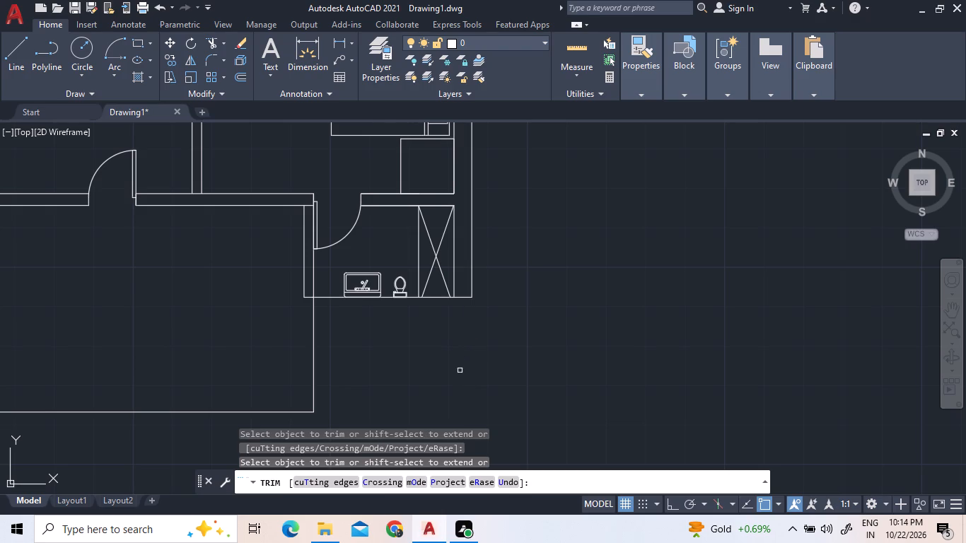
right_click(595, 301)
left_click(605, 314)
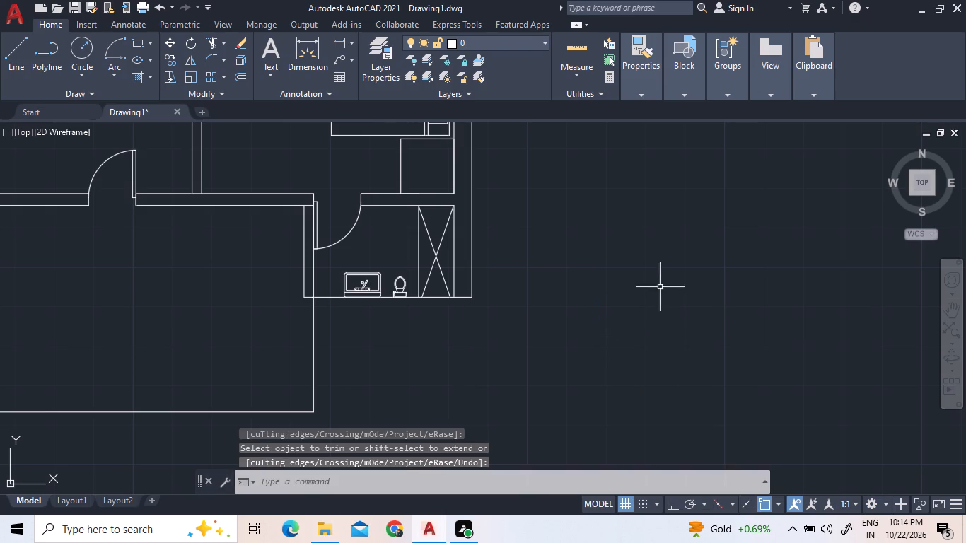
Save the drawing as "22 oct night" in the AUTOCAD folder on New Volume (H:).
scroll(639, 294, "down", 2)
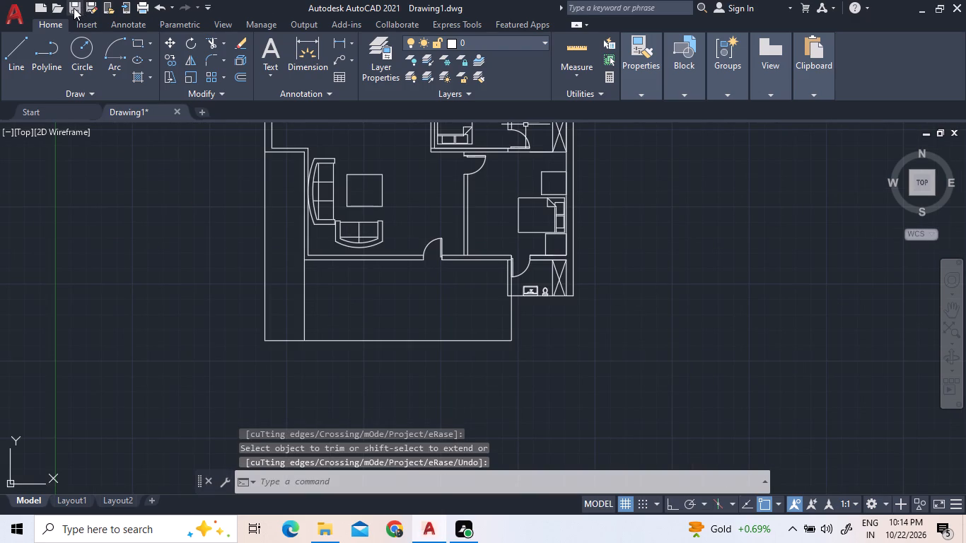
left_click(74, 8)
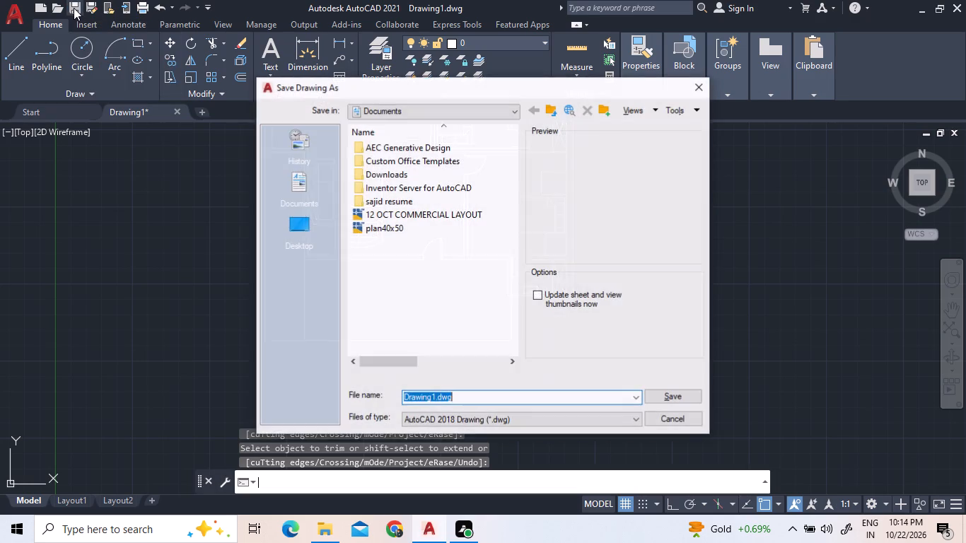
left_click(421, 110)
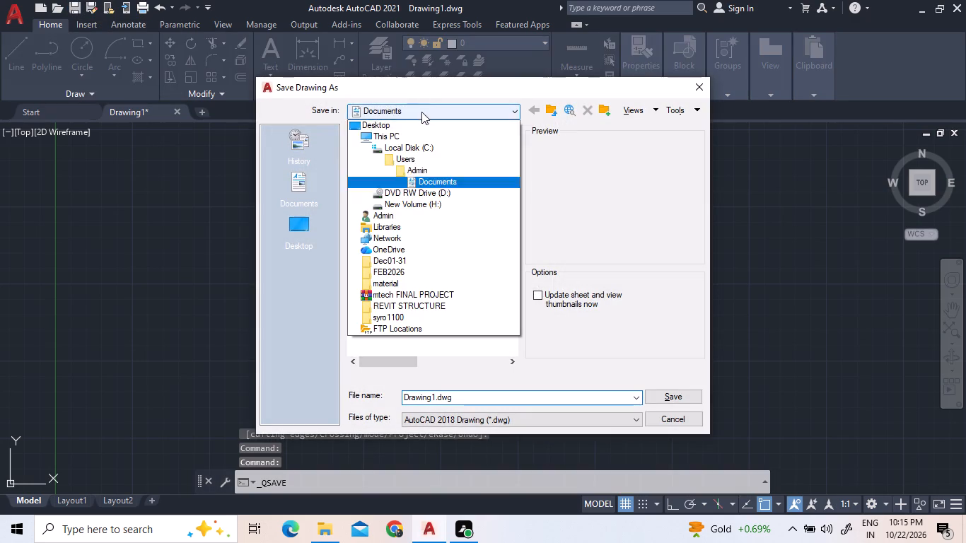
double_click(436, 209)
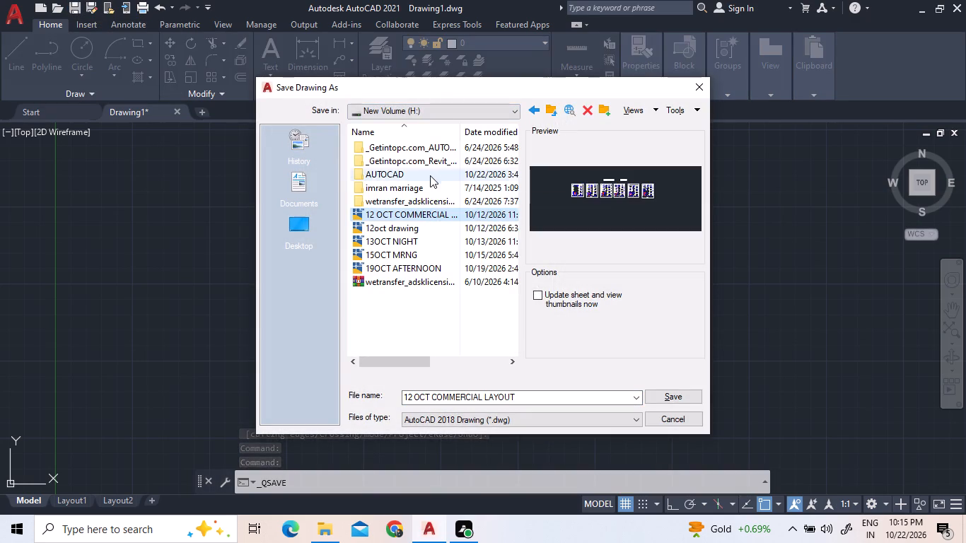
double_click(428, 171)
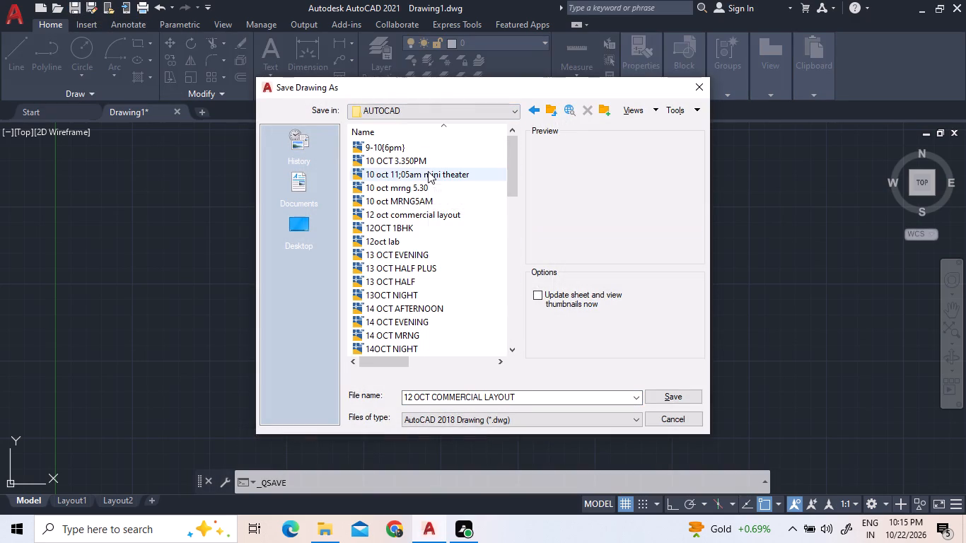
type("22")
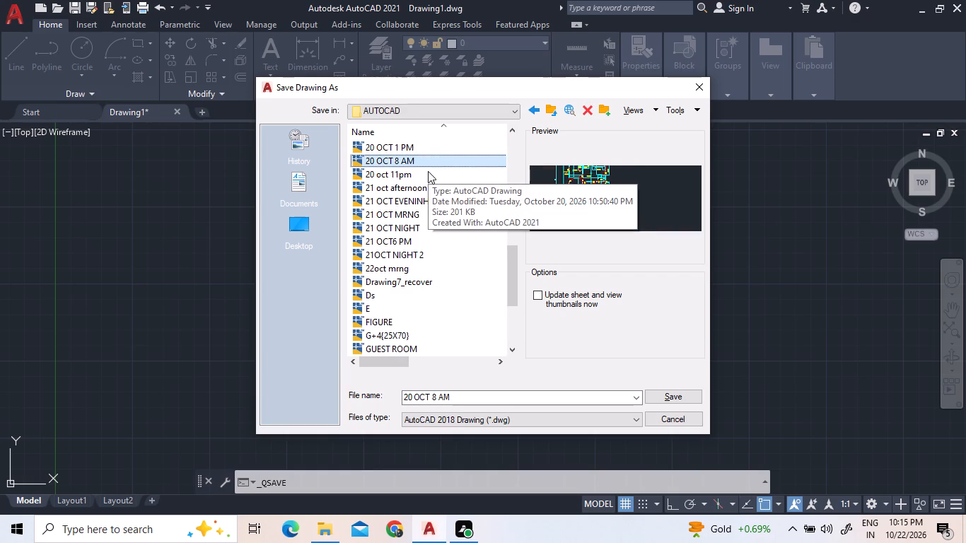
left_click(477, 398)
type("22")
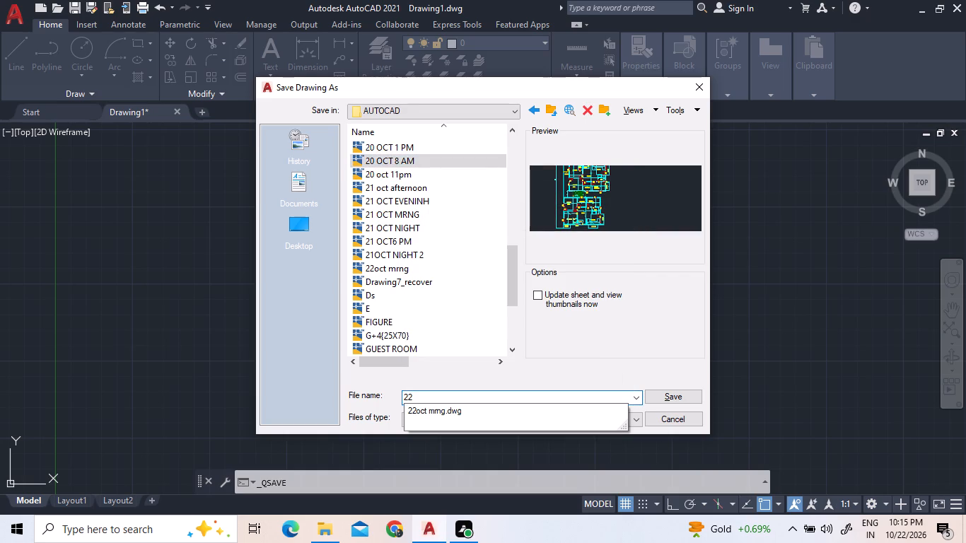
key("space")
type("oct")
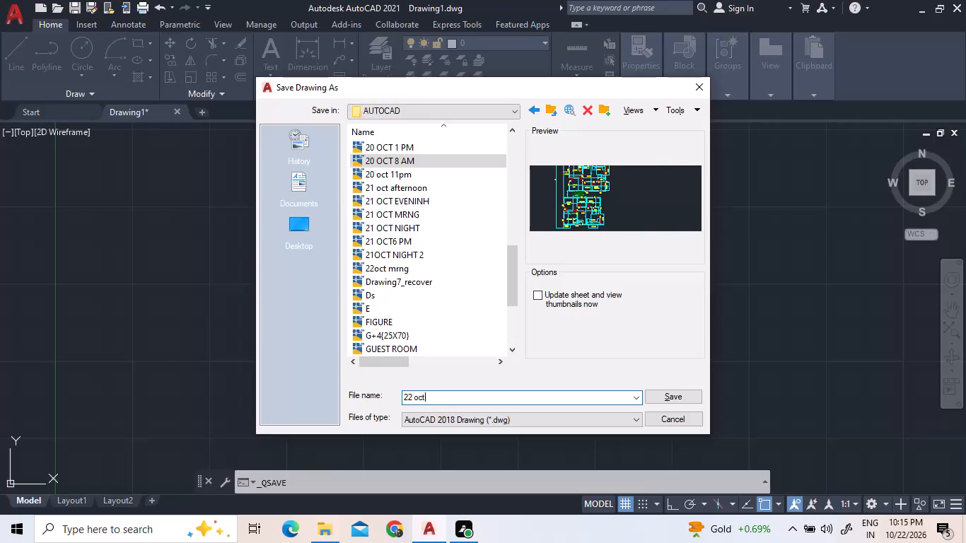
key("space")
type("night")
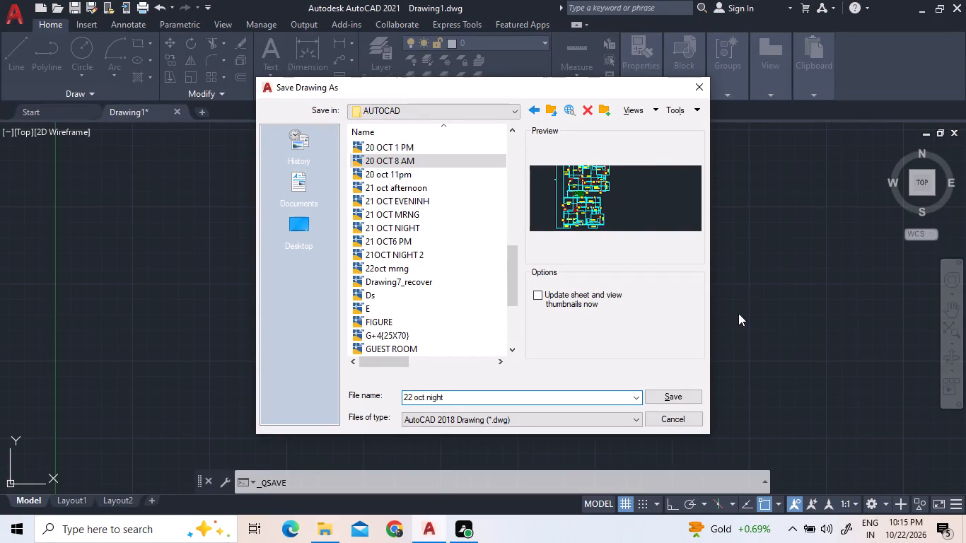
left_click(677, 395)
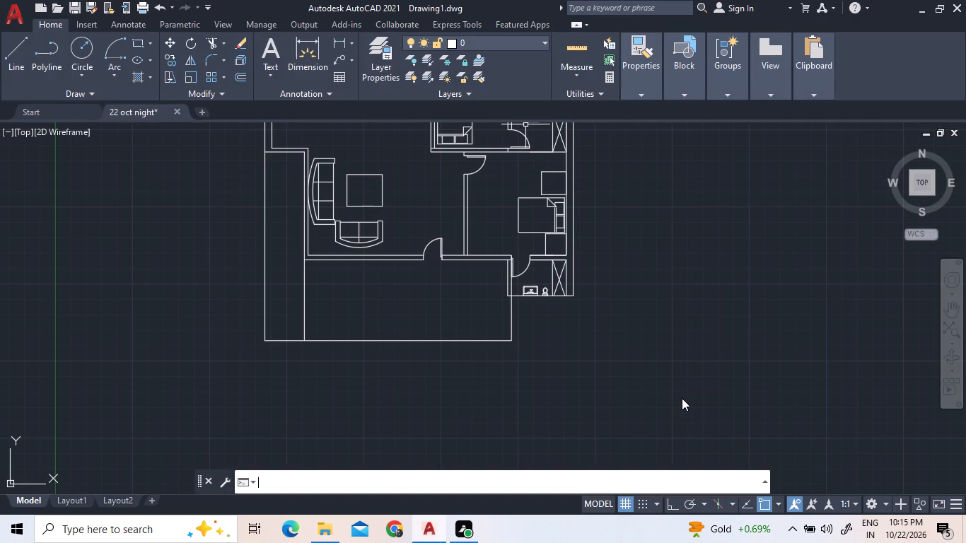
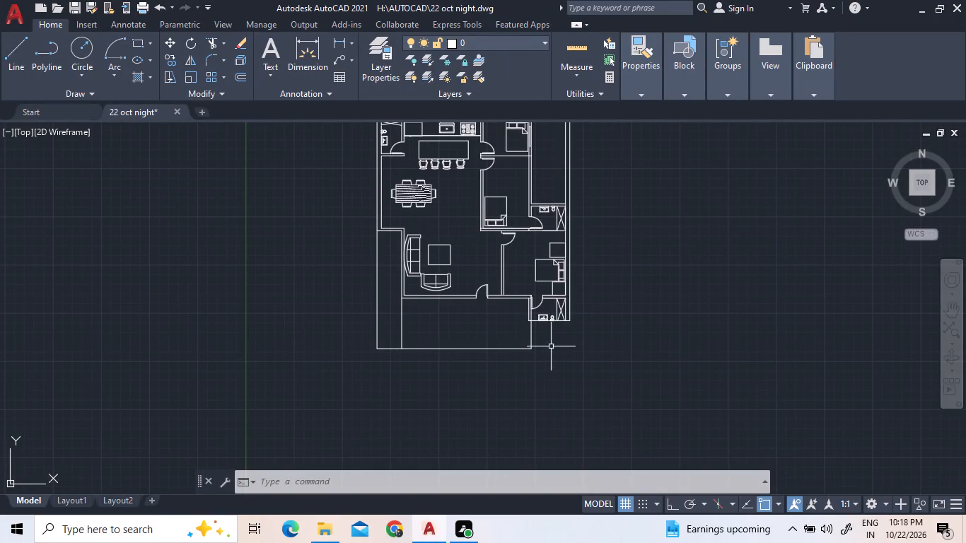
Add the multiline text label "T & B" in the small bathroom beside the kitchen.
scroll(576, 345, "down", 1)
scroll(513, 228, "up", 2)
scroll(393, 164, "up", 1)
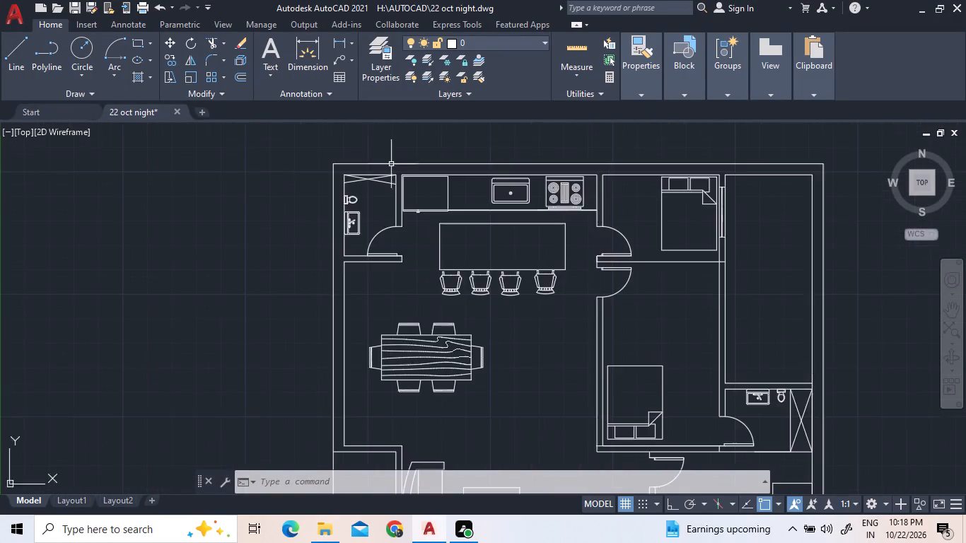
scroll(390, 165, "up", 1)
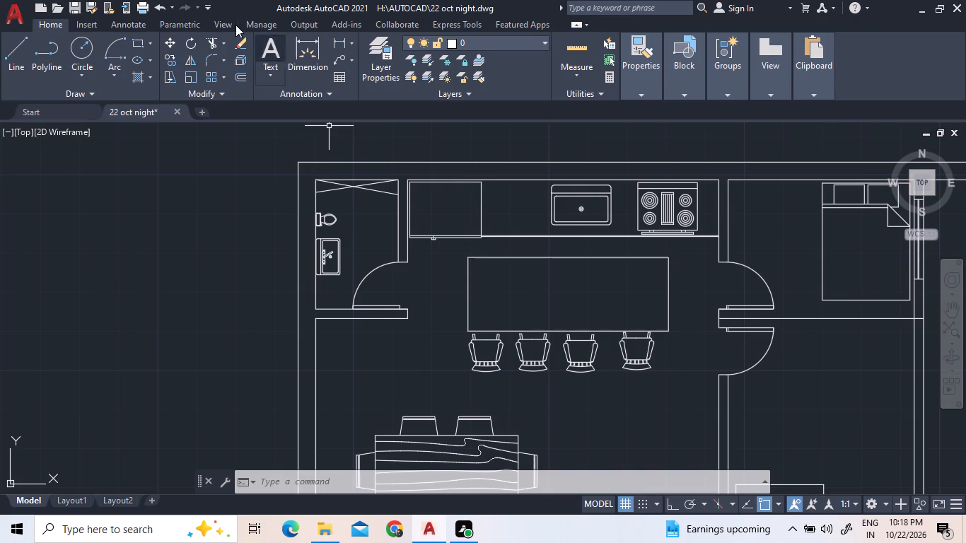
left_click(265, 49)
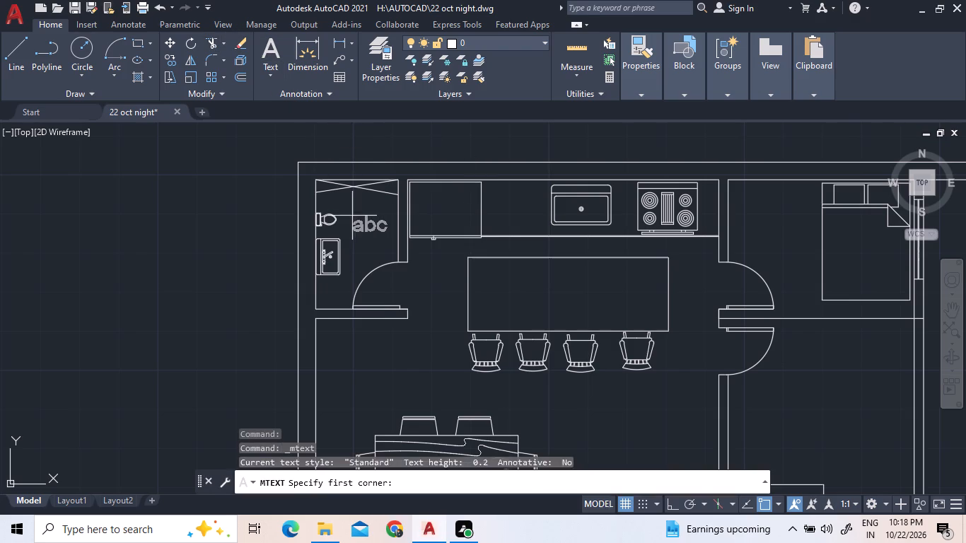
left_click(350, 216)
left_click(376, 242)
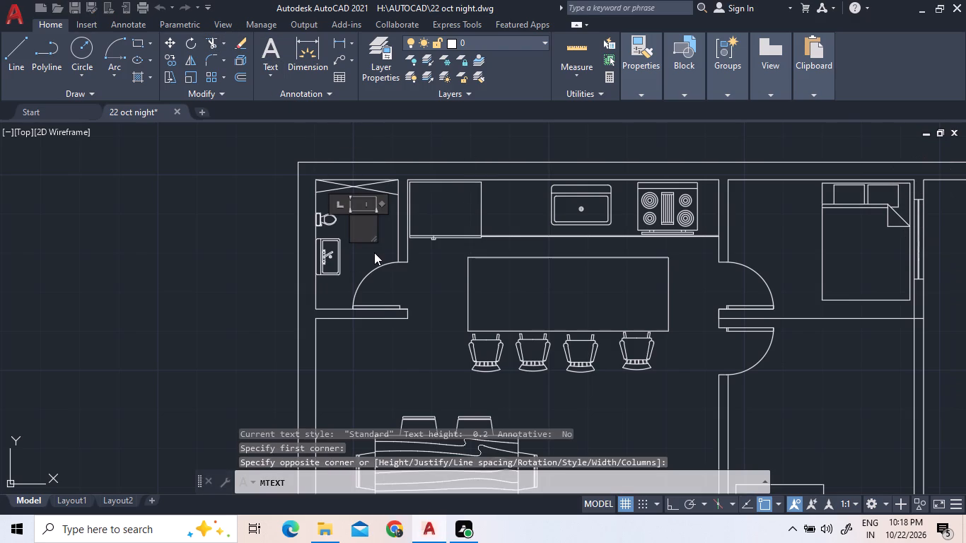
key("t")
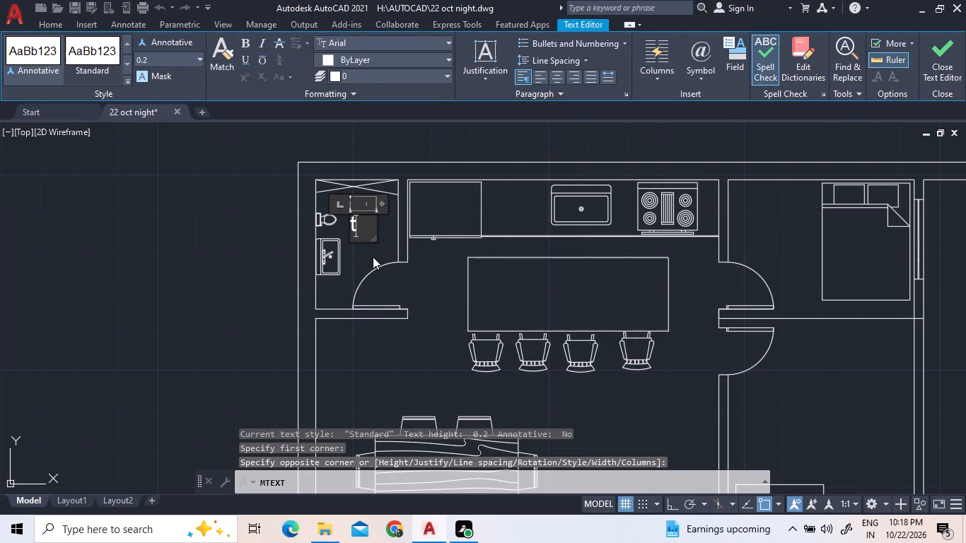
key("BackSpace")
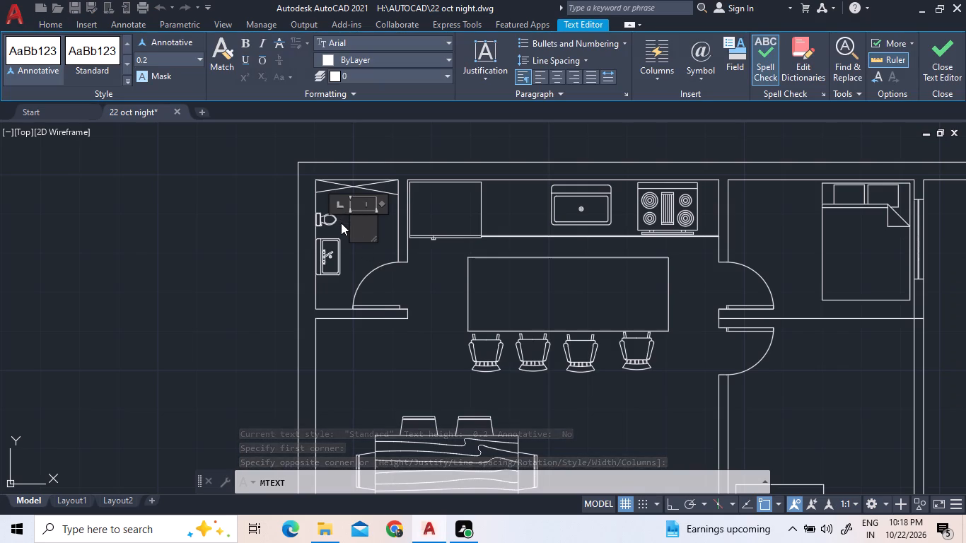
key("t")
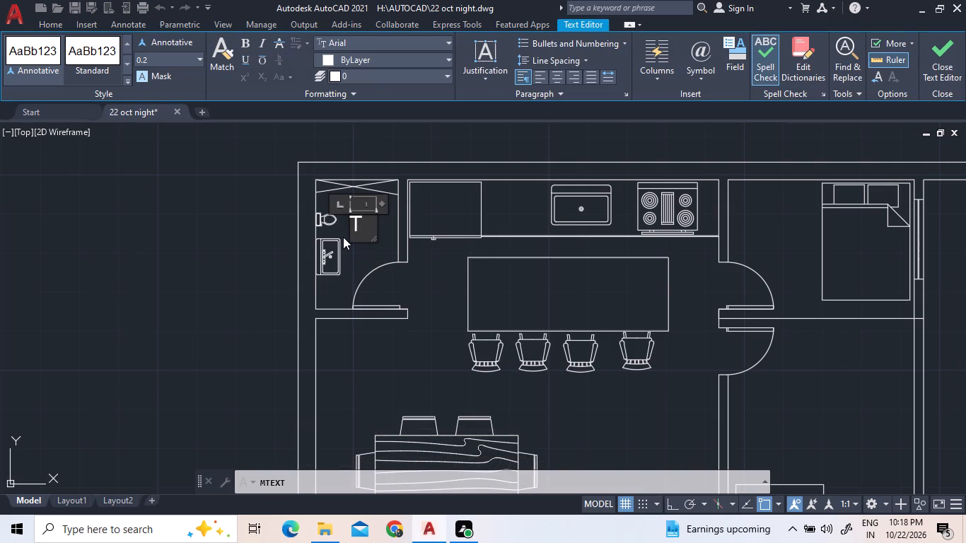
key("space")
key("shift+ampersand")
key("space")
type("B")
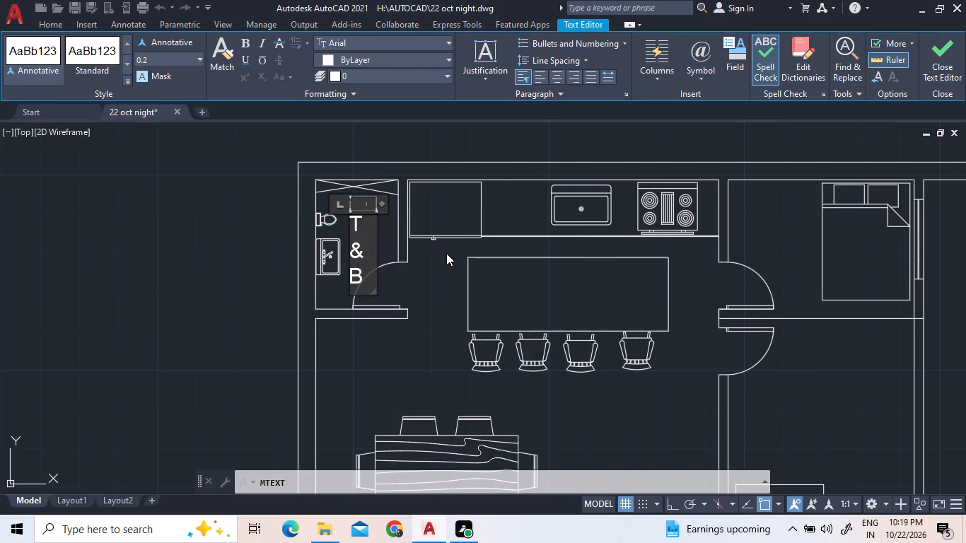
left_click(419, 291)
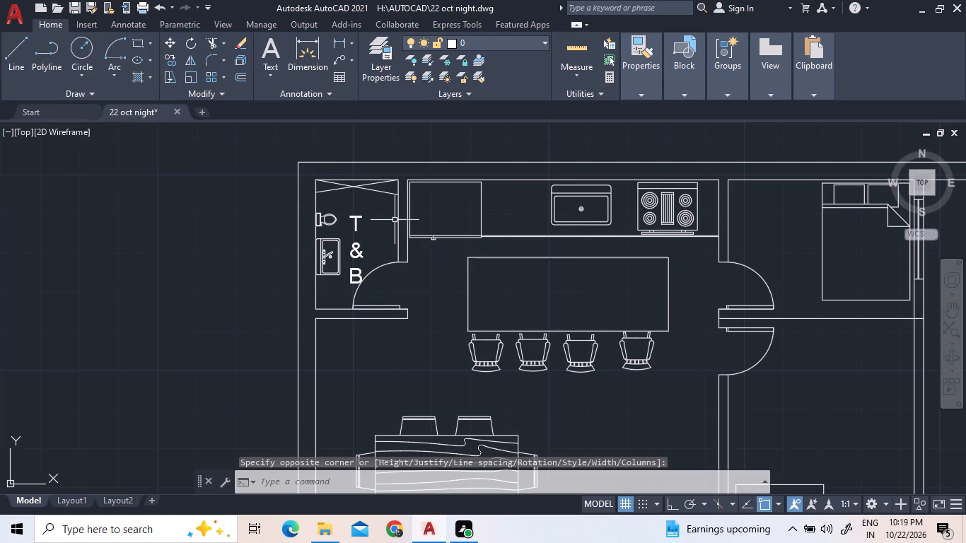
Add the multiline text label "KITCHEN" on the kitchen island with the four stools.
left_click(263, 46)
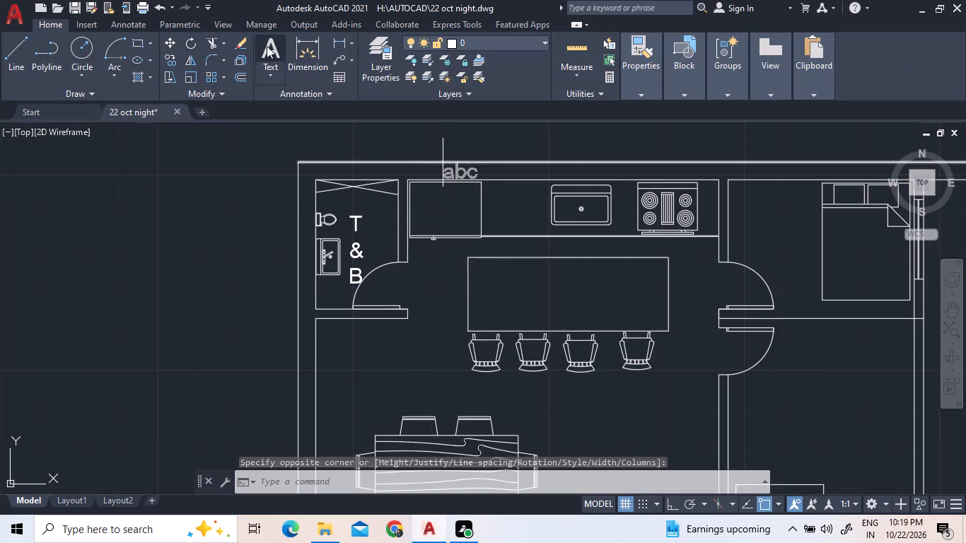
left_click(499, 282)
left_click(537, 296)
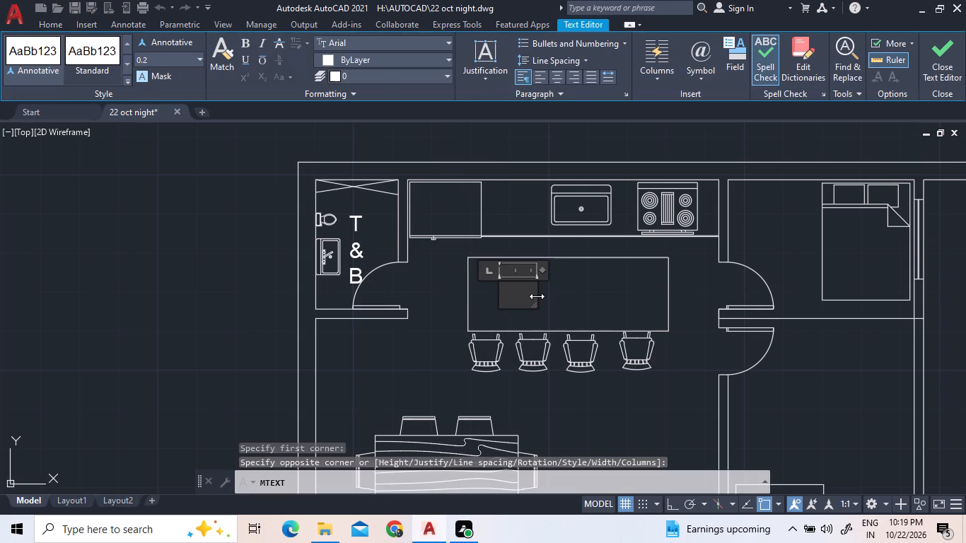
key("l")
key("BackSpace")
type("KITCG")
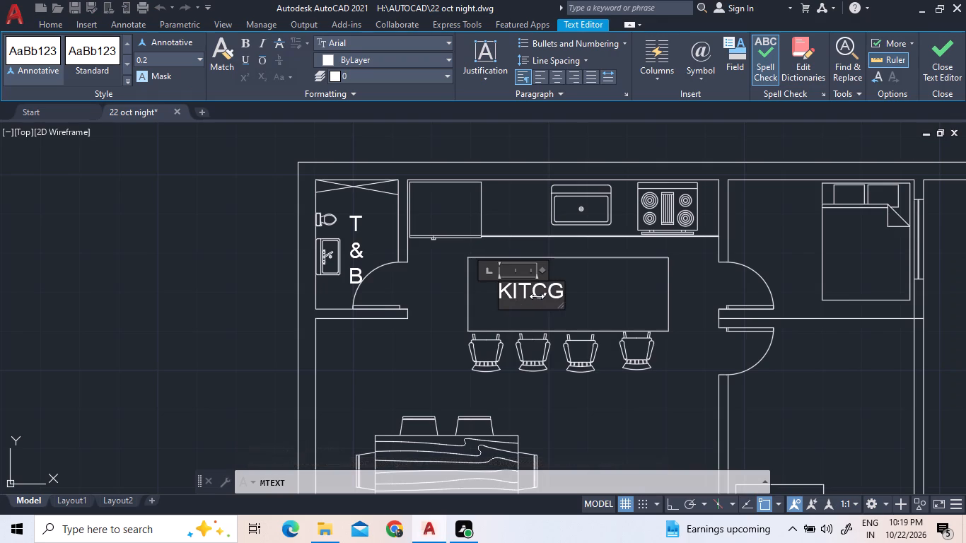
key("BackSpace")
type("HEN")
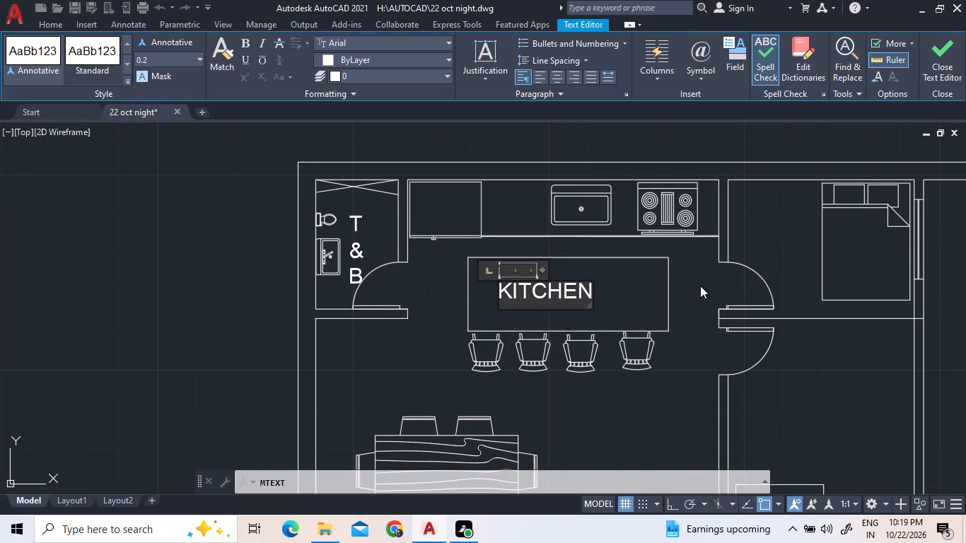
middle_click_drag(700, 284, 442, 295)
scroll(667, 282, "down", 1)
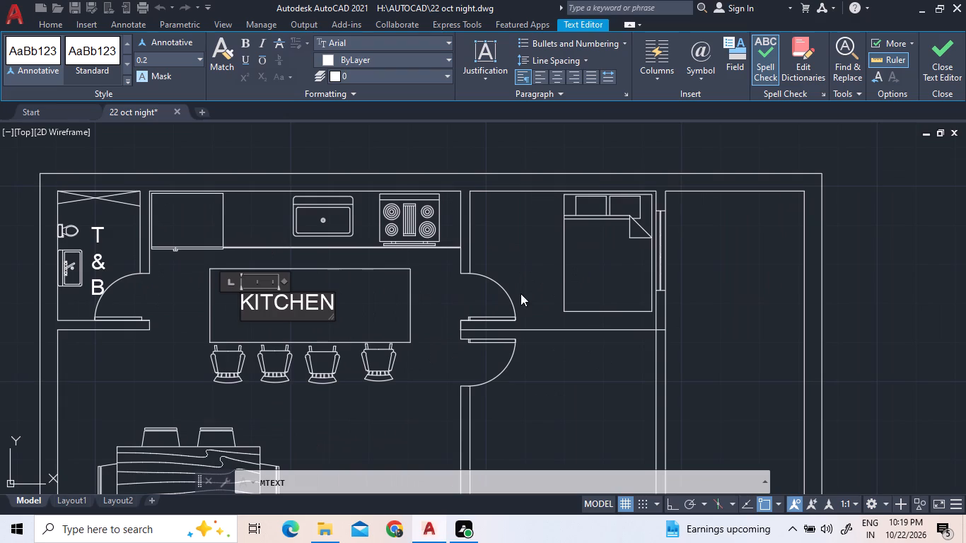
left_click(518, 267)
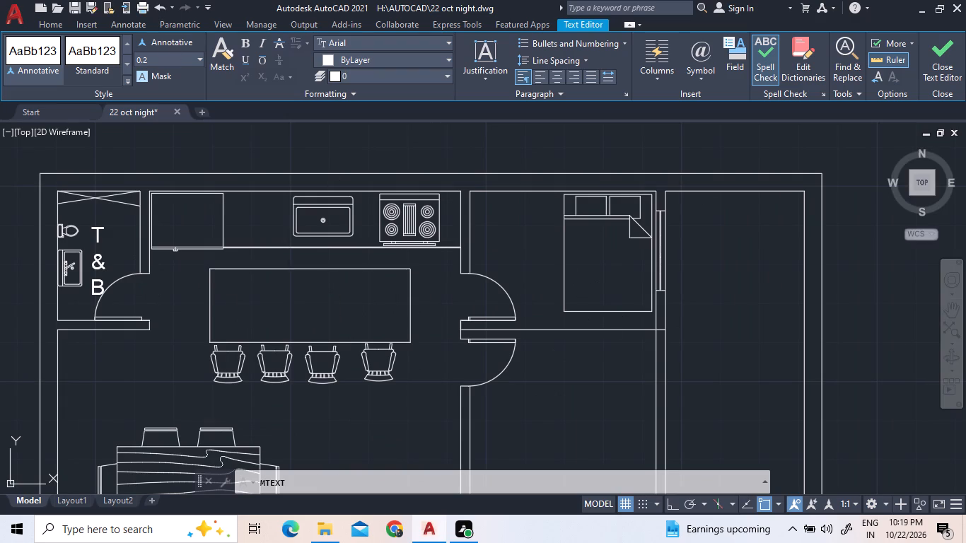
Add the multiline text label "BEDROOM" in the top bedroom next to the kitchen.
left_click(276, 51)
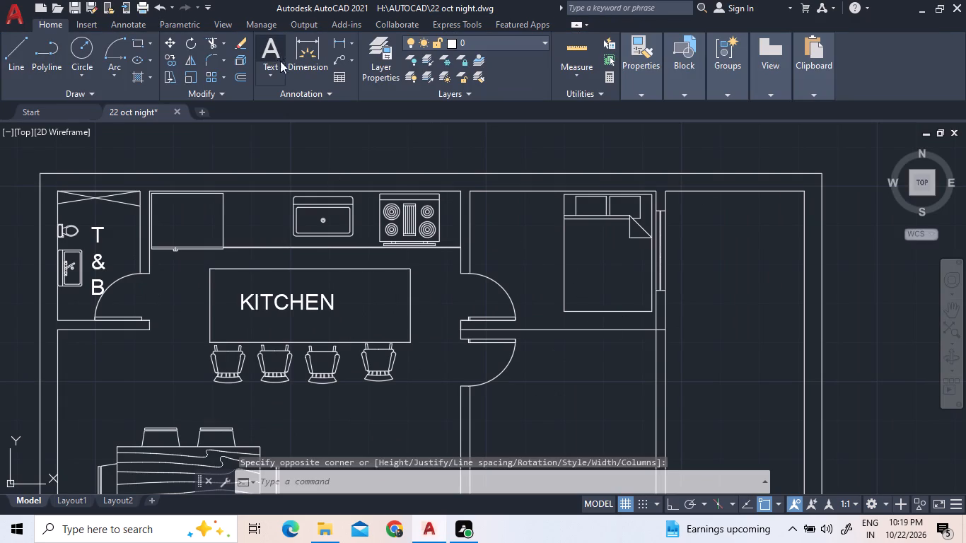
left_click(499, 265)
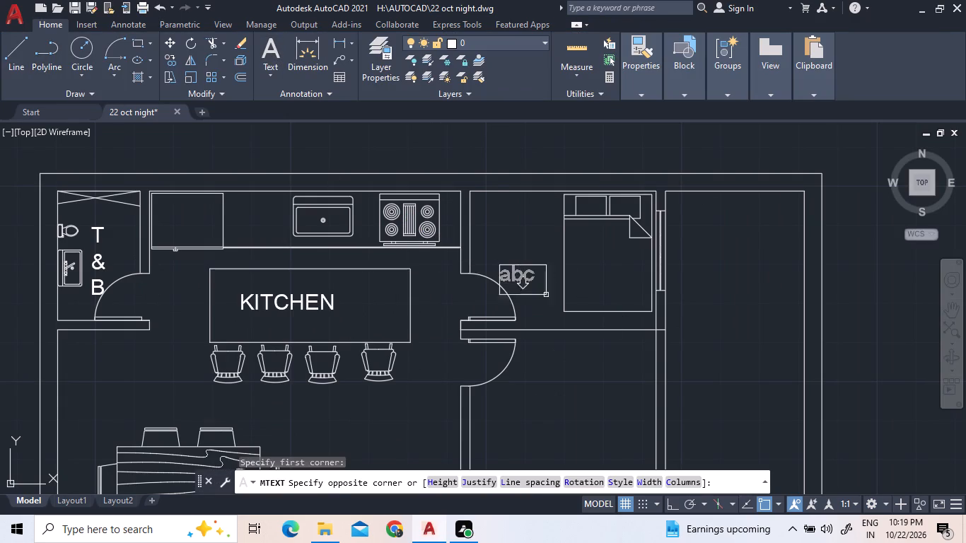
left_click(560, 297)
type("BEDR")
type("OOM")
left_click(590, 363)
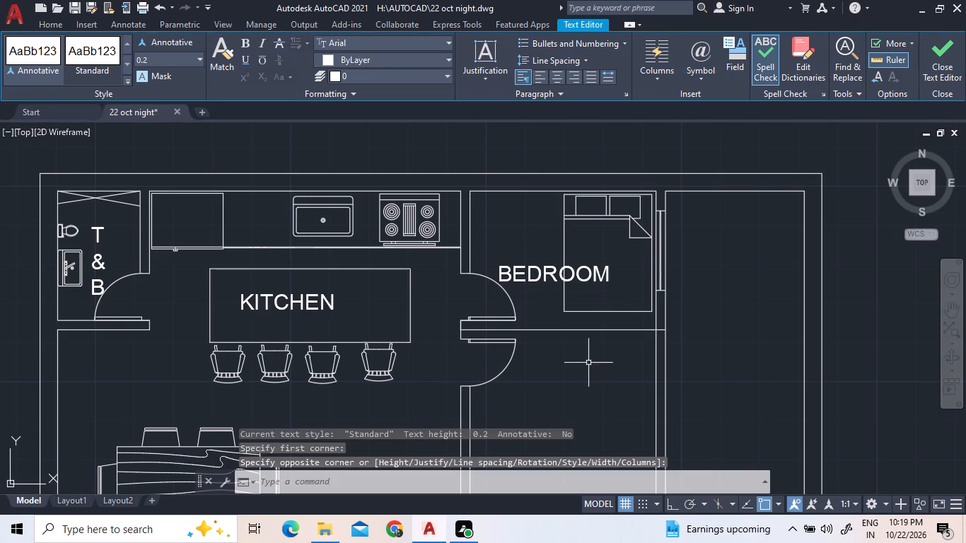
Edit the top bedroom's label to read "BEDROOM1".
scroll(554, 304, "down", 2)
middle_click_drag(543, 303, 465, 146)
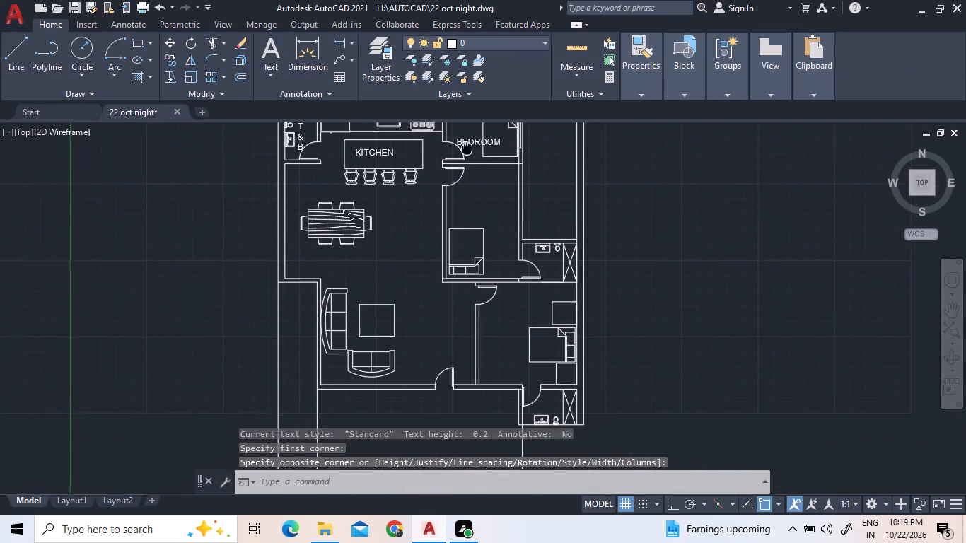
middle_click_drag(465, 146, 448, 126)
scroll(458, 277, "down", 1)
middle_click(463, 339)
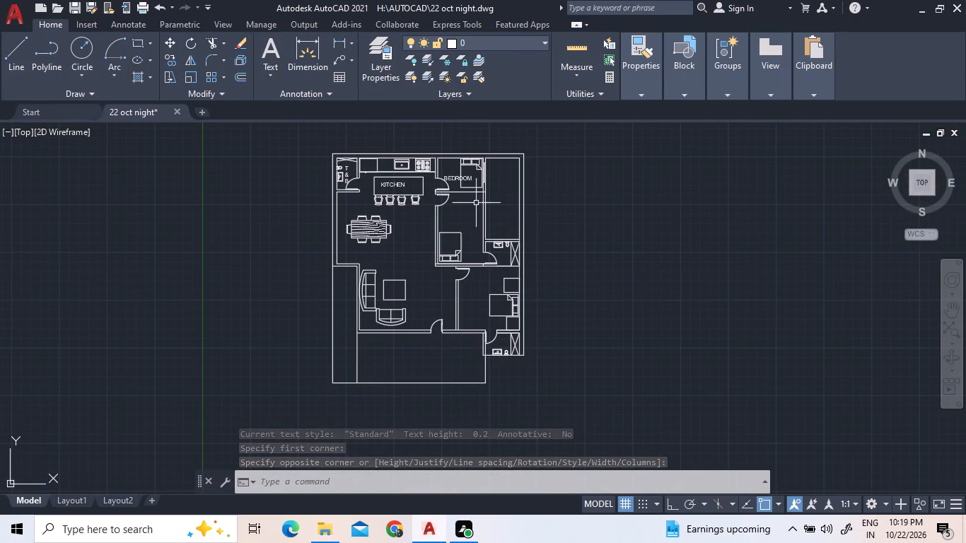
scroll(456, 168, "up", 1)
double_click(461, 183)
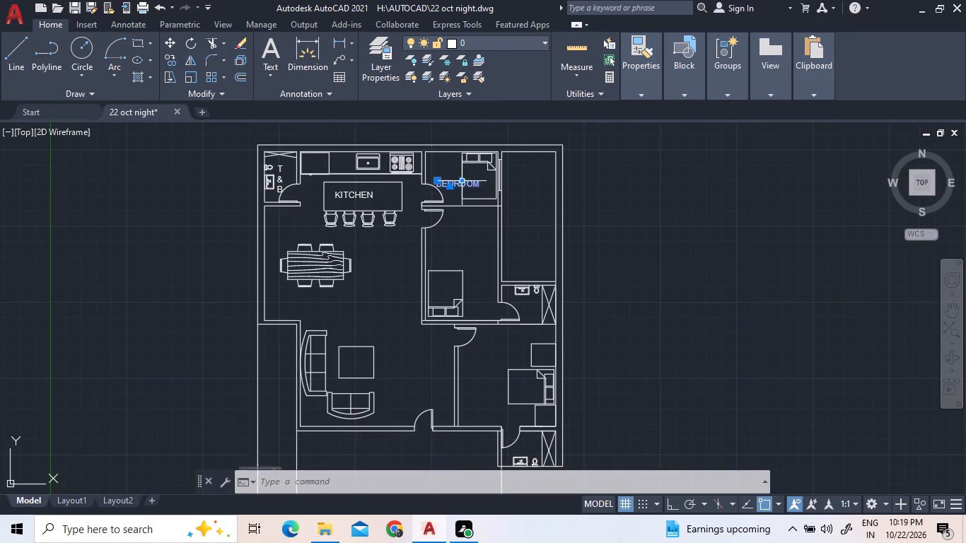
scroll(462, 183, "up", 6)
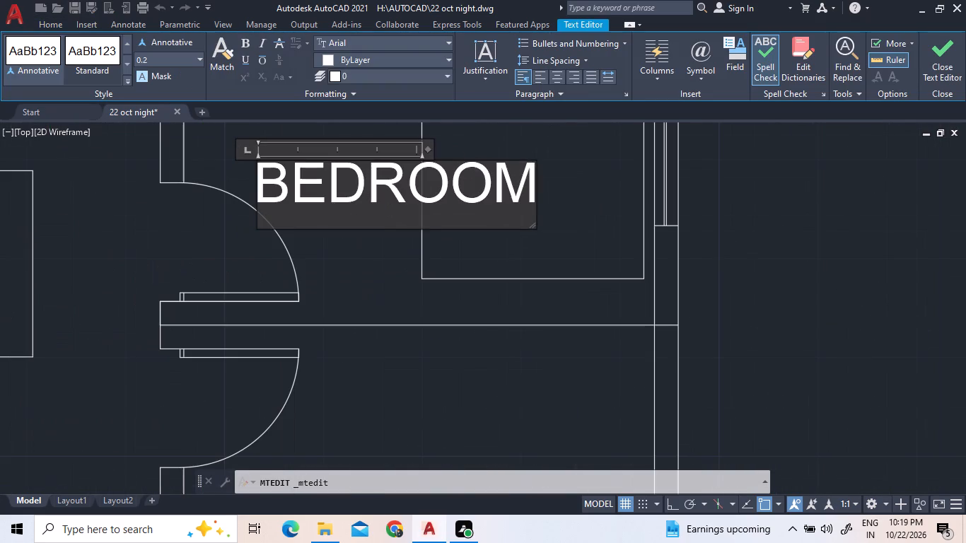
key("Right")
key("Right")
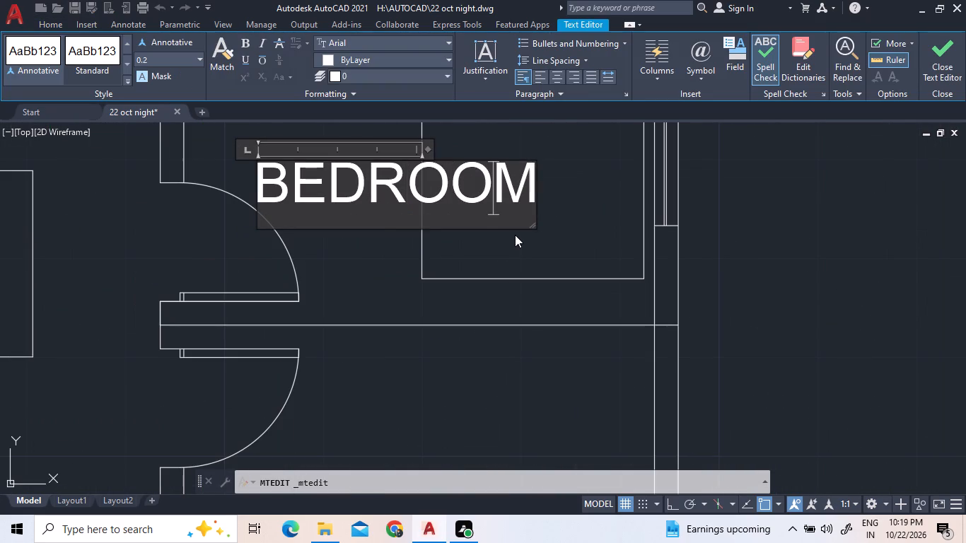
key("Right")
key("1")
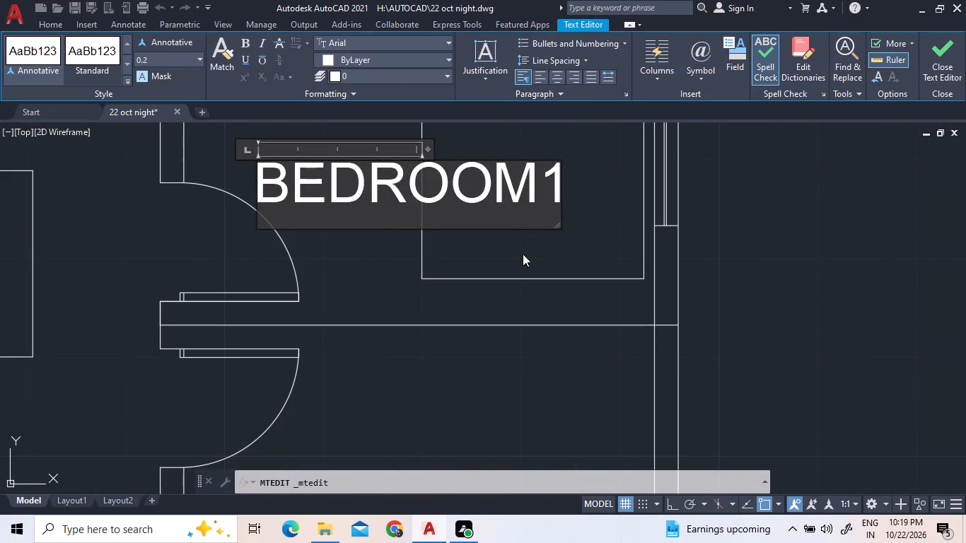
left_click(466, 281)
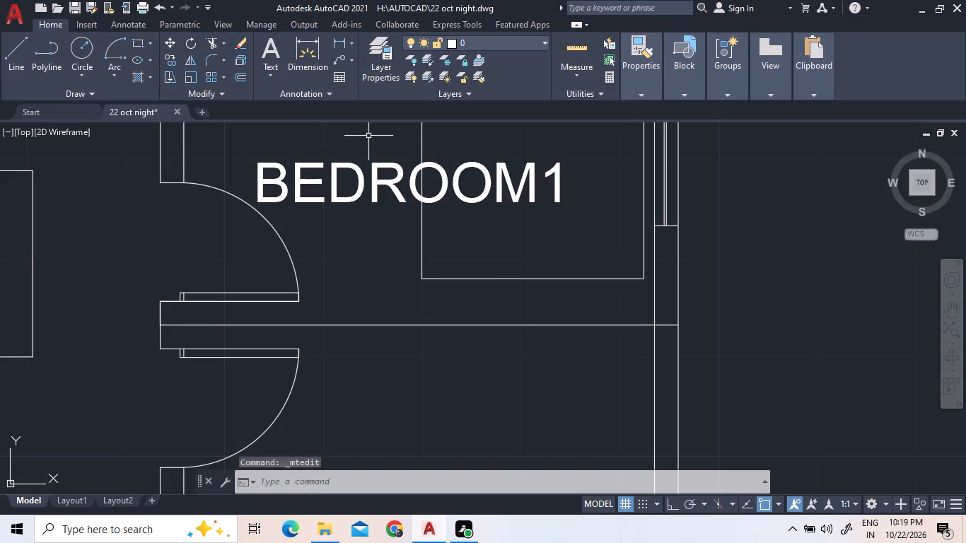
Copy the top bedroom's BEDROOM1 label into the middle bedroom and the lower bedroom of the plan.
left_click(355, 175)
left_click(337, 154)
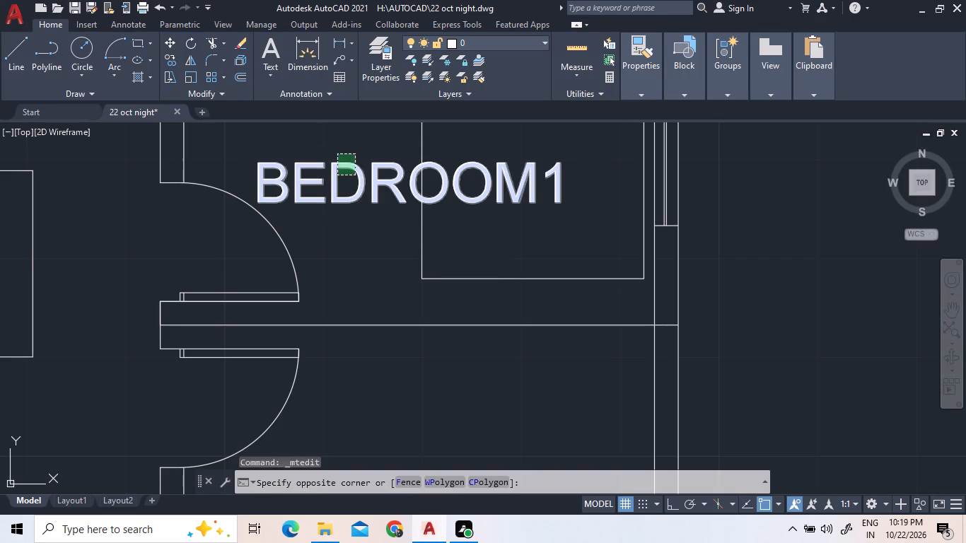
right_click(355, 197)
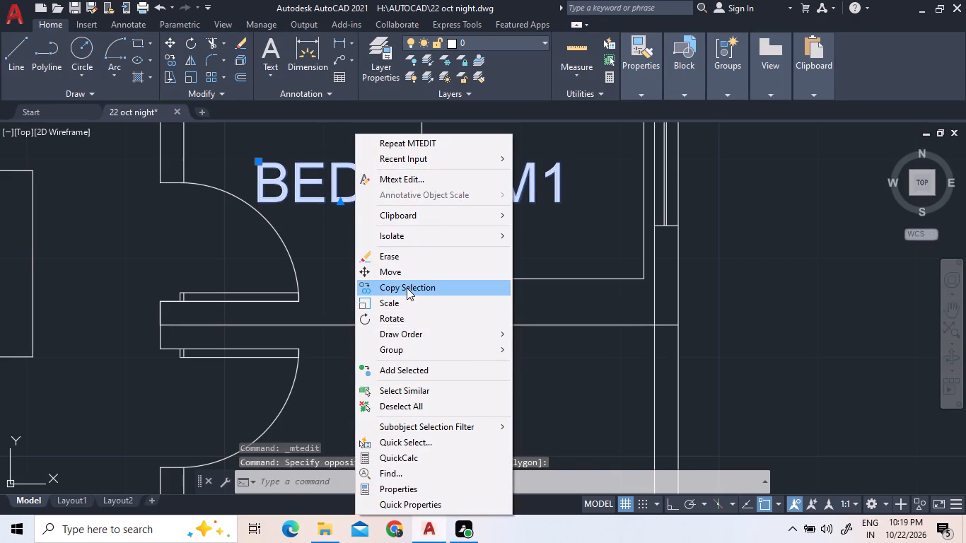
left_click(407, 288)
left_click(407, 261)
scroll(431, 280, "down", 3)
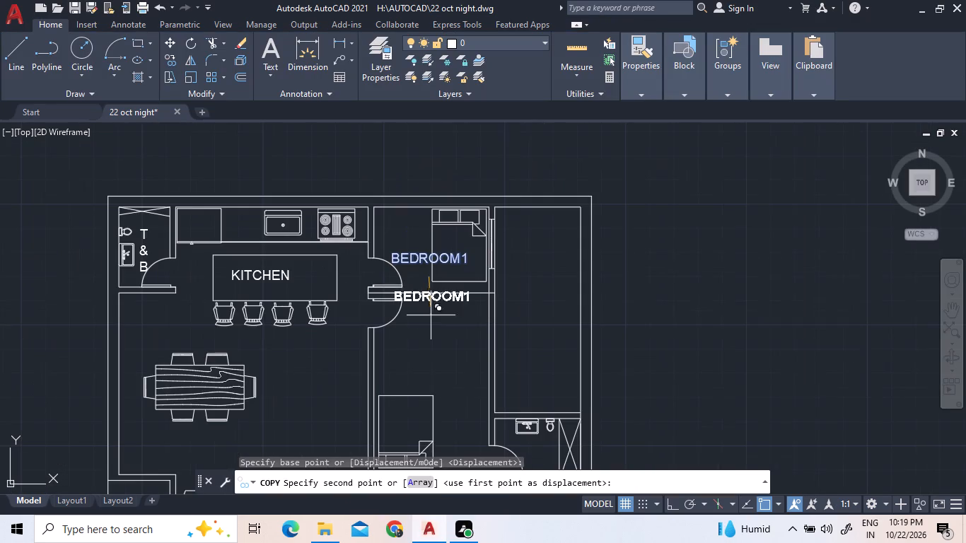
left_click(422, 395)
scroll(438, 313, "down", 2)
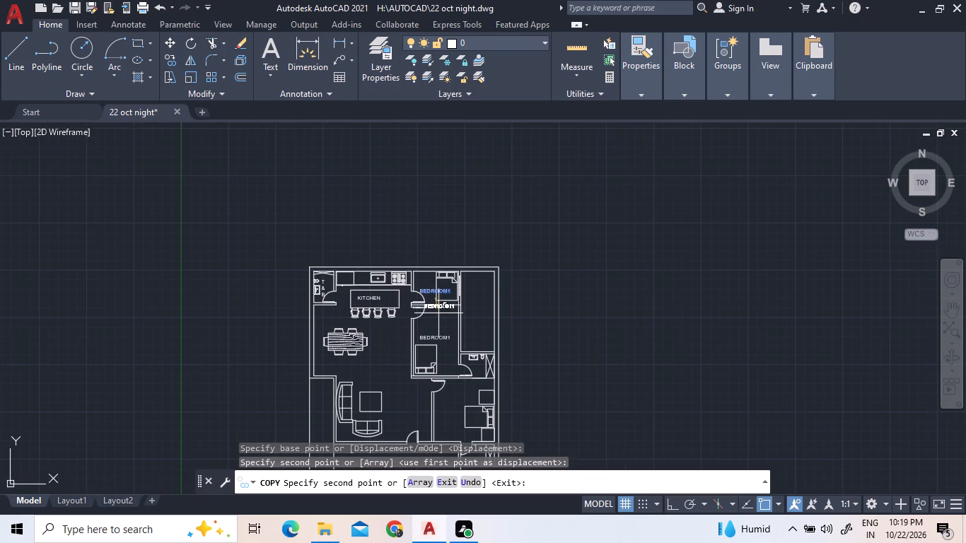
scroll(432, 317, "down", 3)
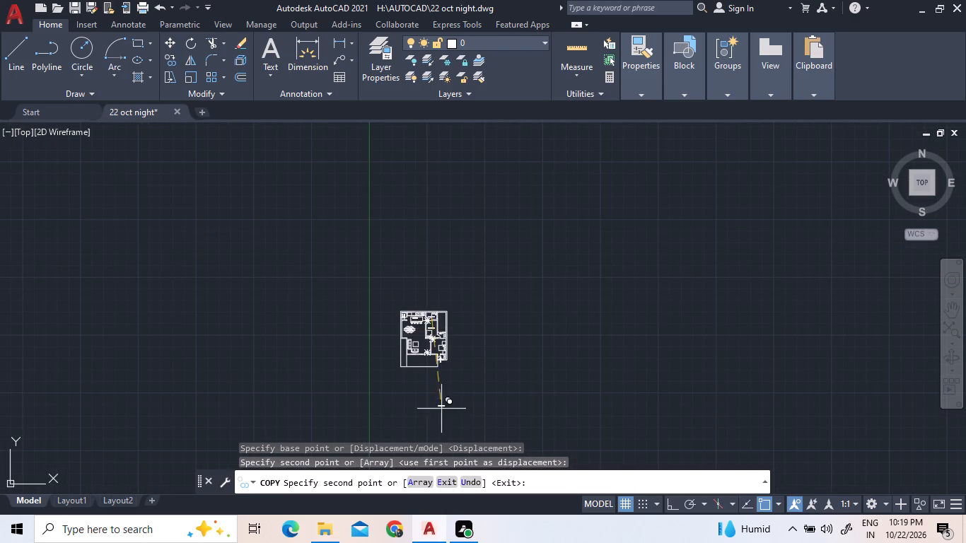
scroll(441, 396, "up", 3)
scroll(422, 209, "up", 2)
left_click(410, 180)
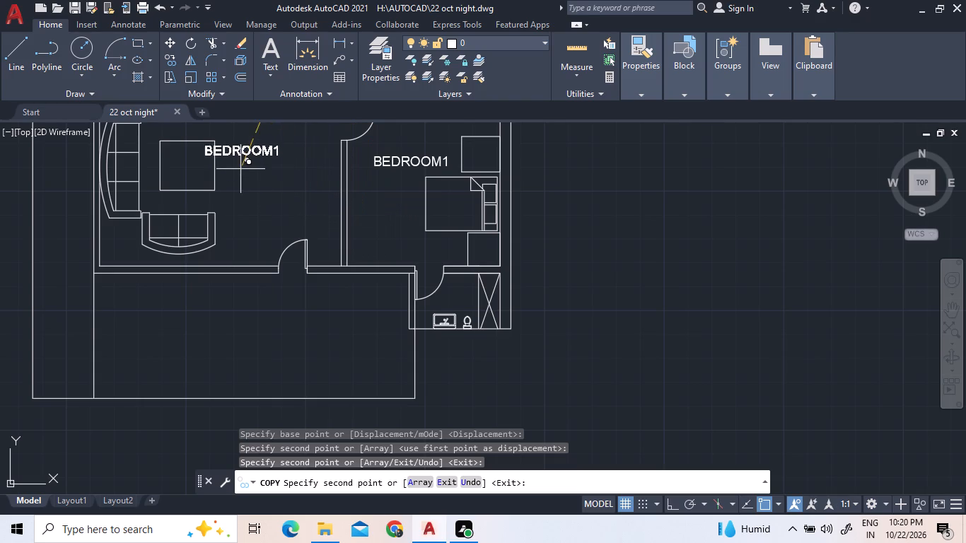
Place further copies of the BEDROOM1 label beside the living room's coffee table and above the dining table.
left_click(235, 150)
scroll(368, 397, "down", 1)
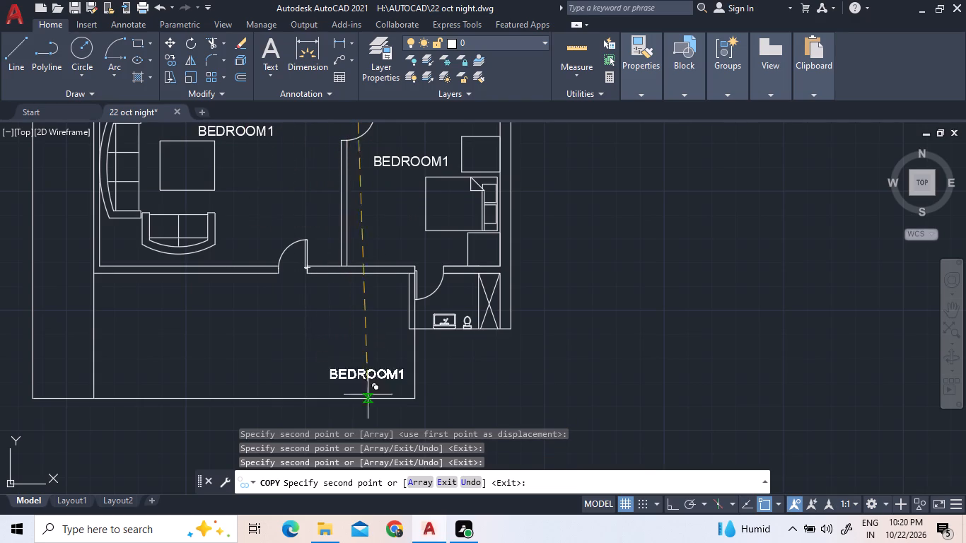
scroll(310, 373, "down", 1)
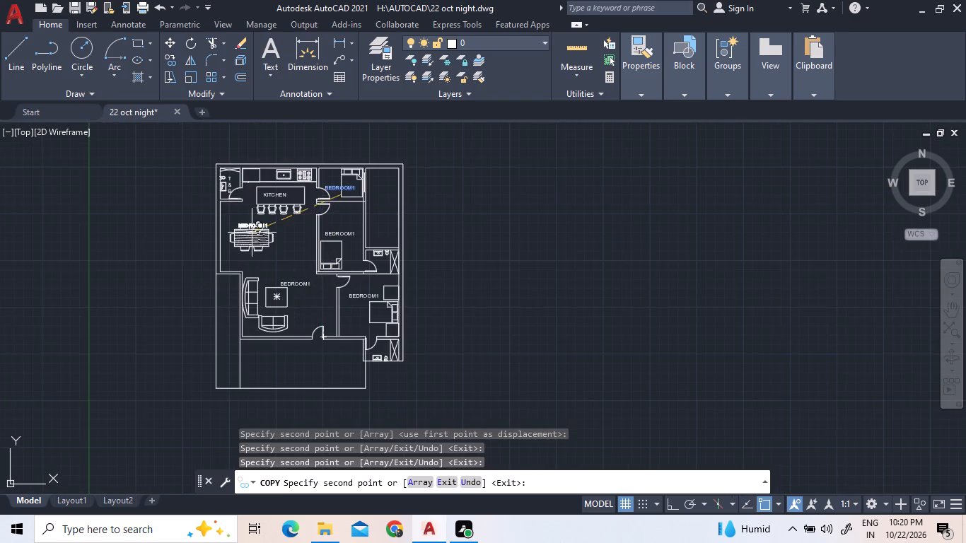
scroll(243, 221, "up", 3)
left_click(259, 259)
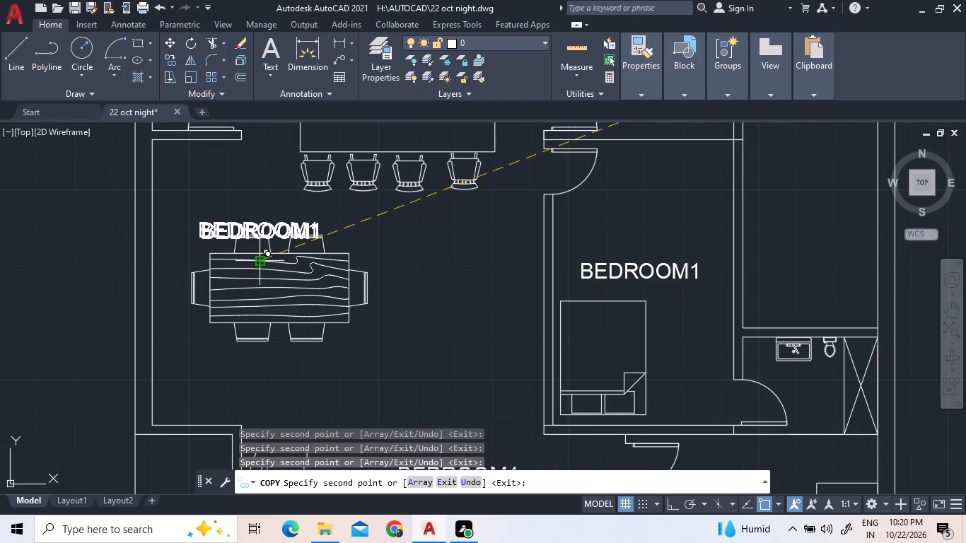
key("Escape")
Change the copied label at the dining table to read "DINING AREA".
triple_click(254, 235)
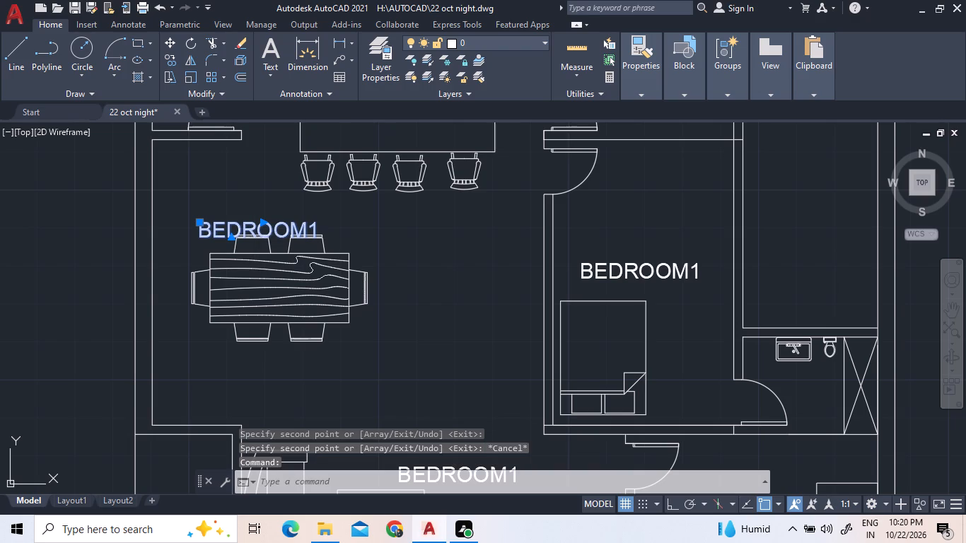
triple_click(254, 235)
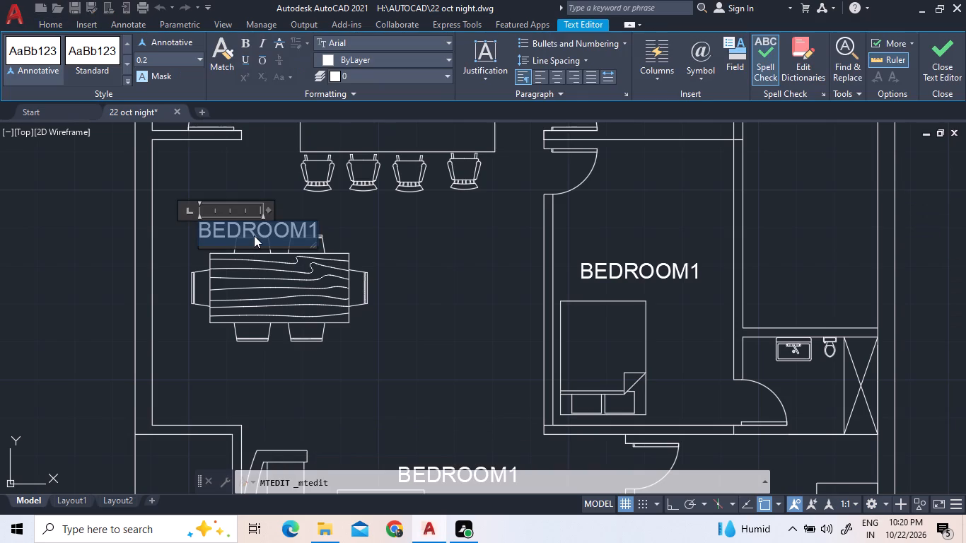
key("d")
type("INU")
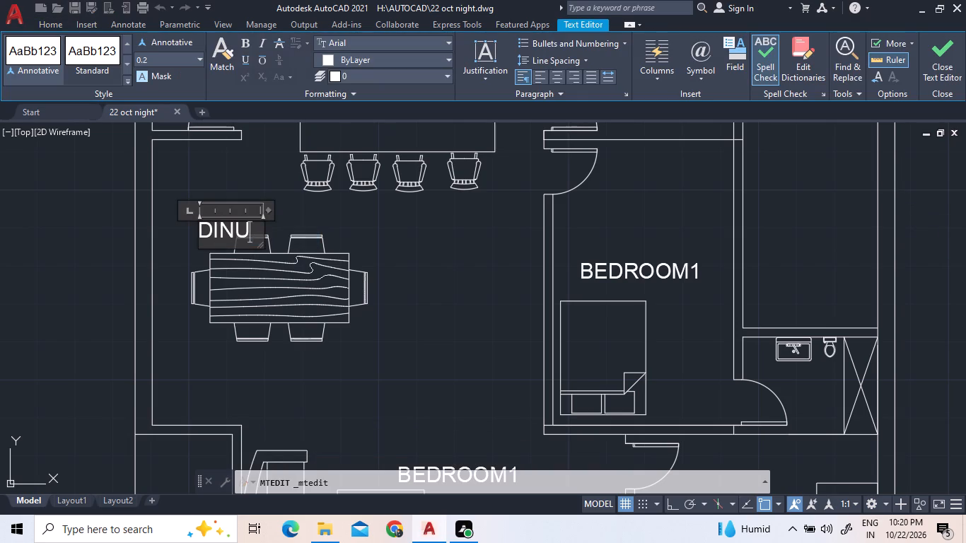
key("BackSpace")
type("ING")
key("space")
key("a")
key("r")
type("EA")
left_click(391, 252)
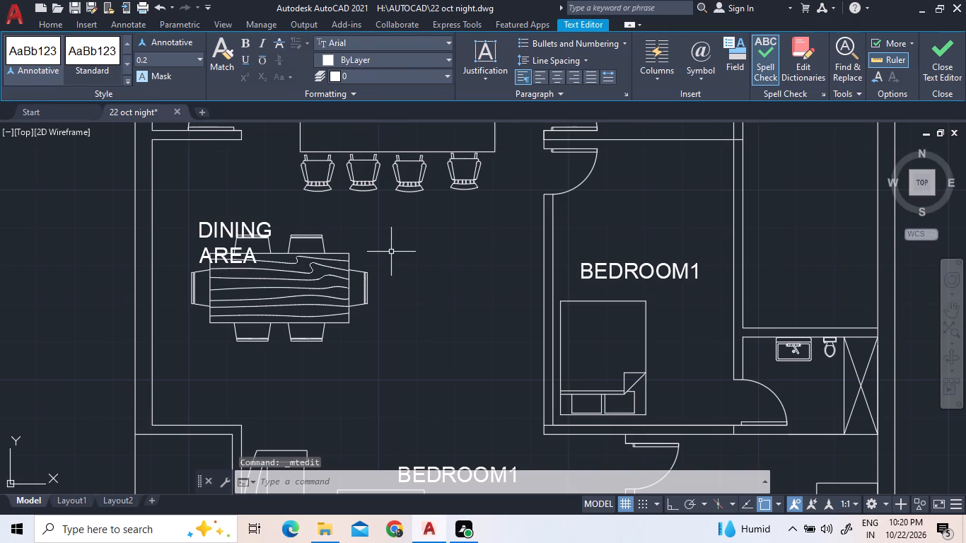
Change the copied label beside the living room's coffee table to read "LIVING AREA".
scroll(349, 280, "down", 2)
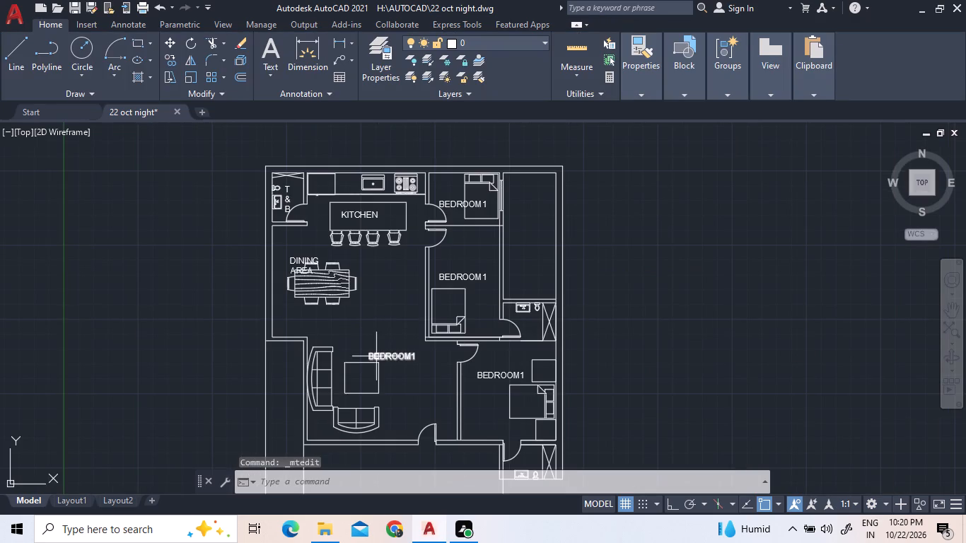
scroll(379, 361, "up", 2)
triple_click(379, 344)
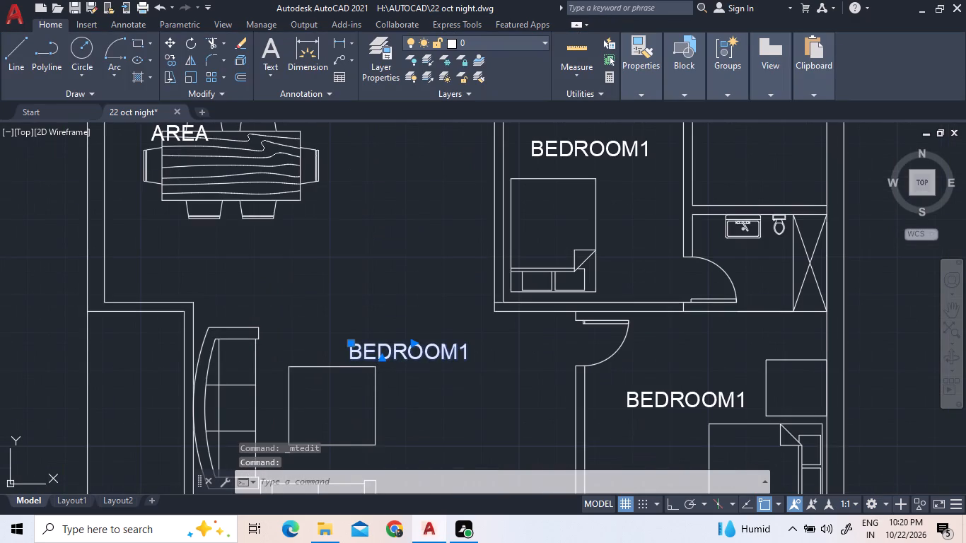
left_click(378, 344)
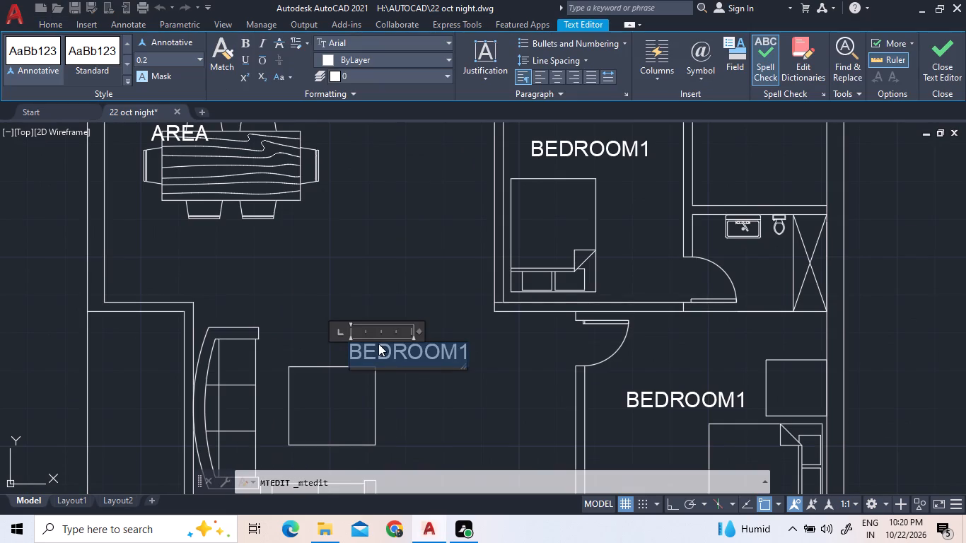
type("LI")
type("VING")
key("space")
key("a")
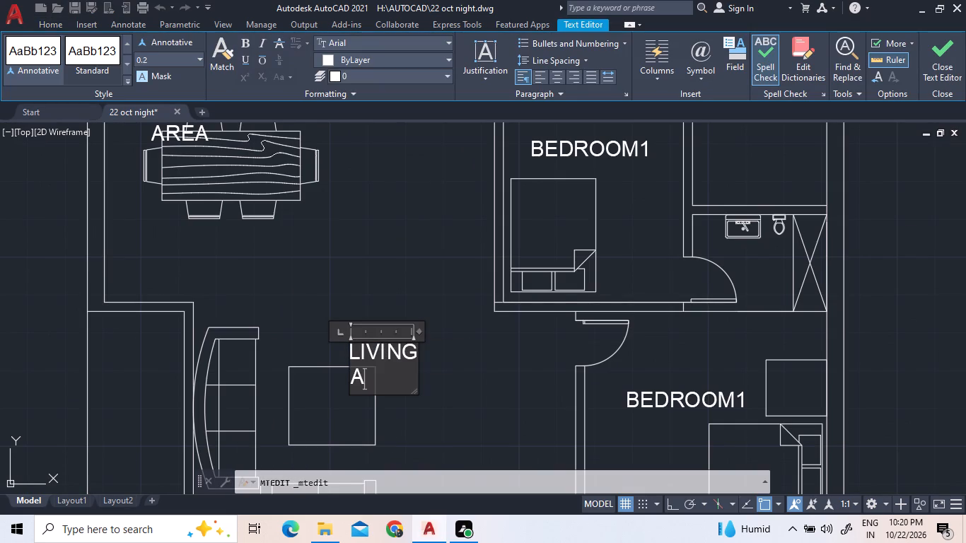
key("r")
key("e")
key("a")
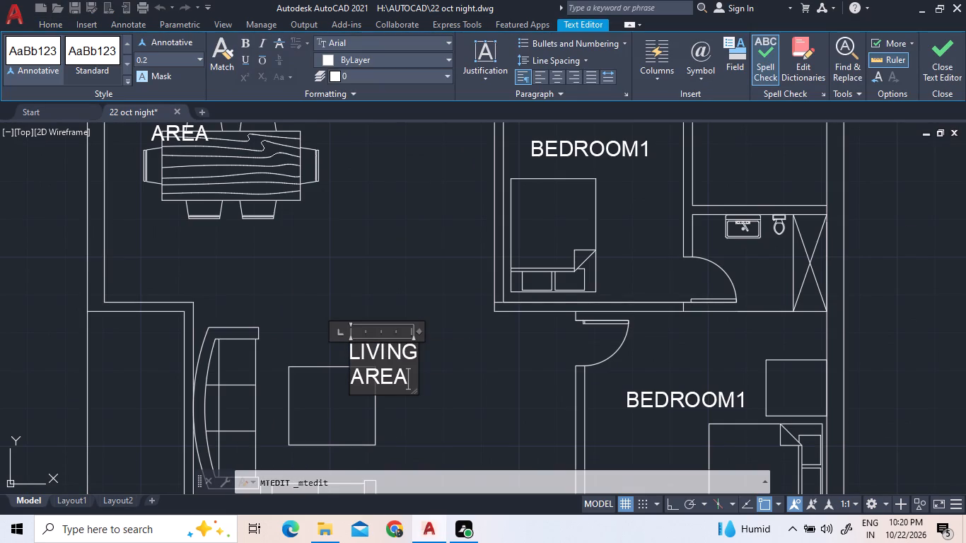
left_click(433, 351)
Change the copied label in the lower bedroom to read "MASTER BEDROOM".
scroll(433, 351, "down", 2)
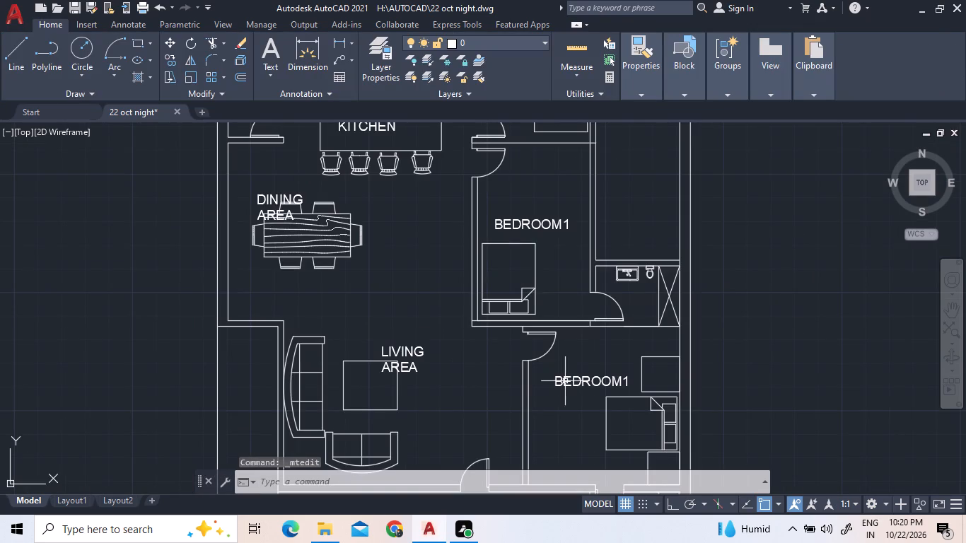
triple_click(577, 381)
triple_click(577, 381)
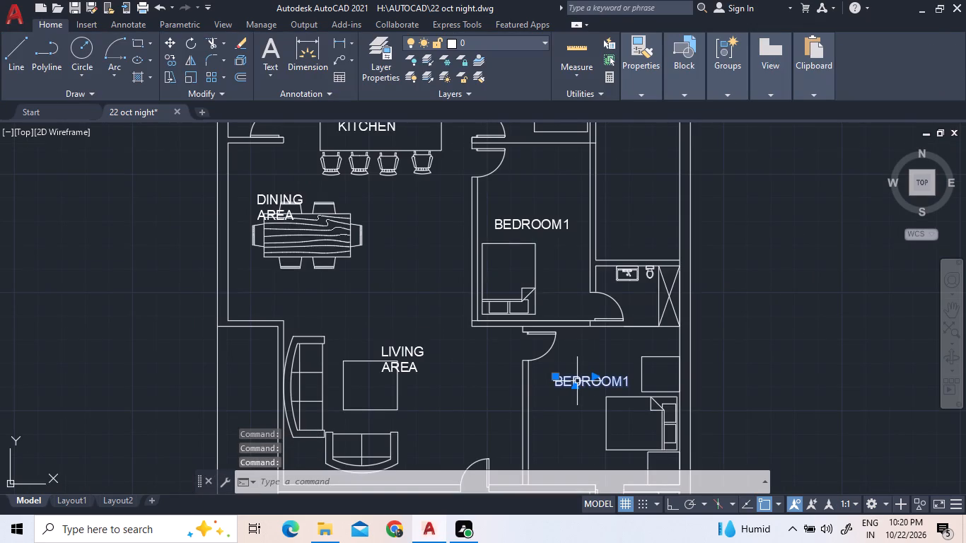
scroll(578, 383, "up", 3)
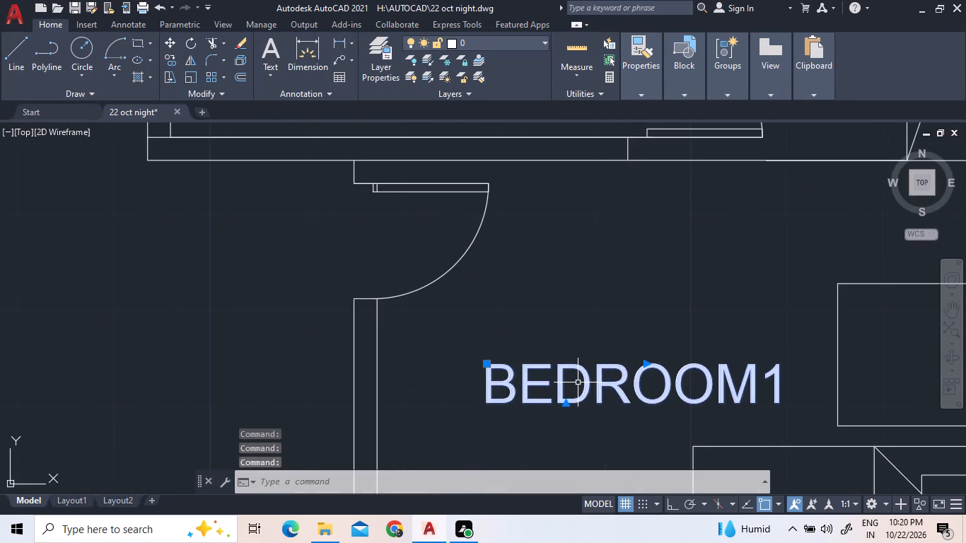
triple_click(559, 366)
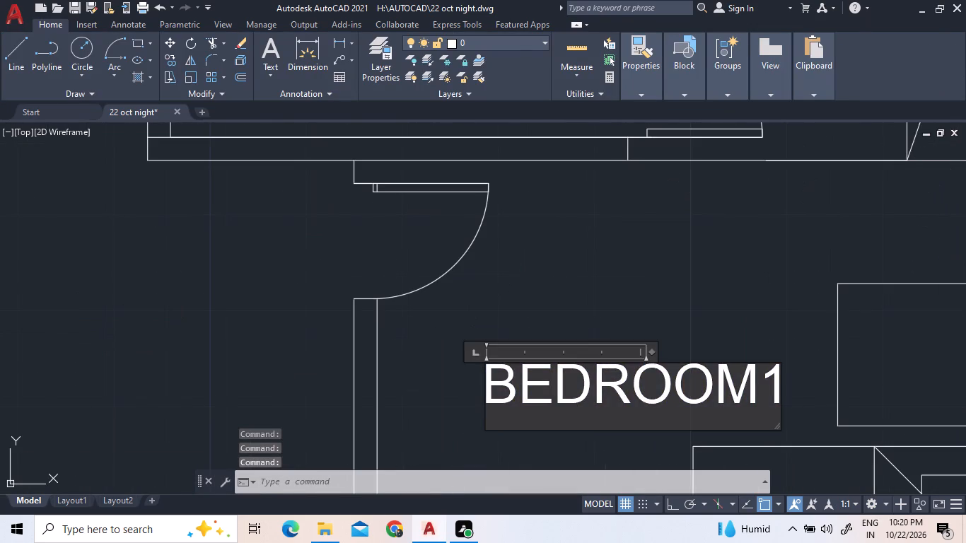
left_click(487, 383)
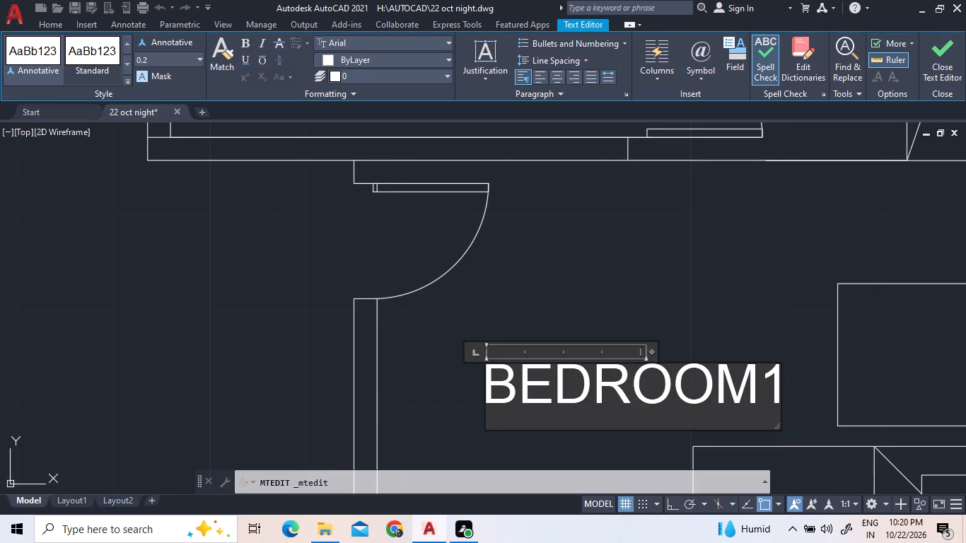
key("m")
type("AS")
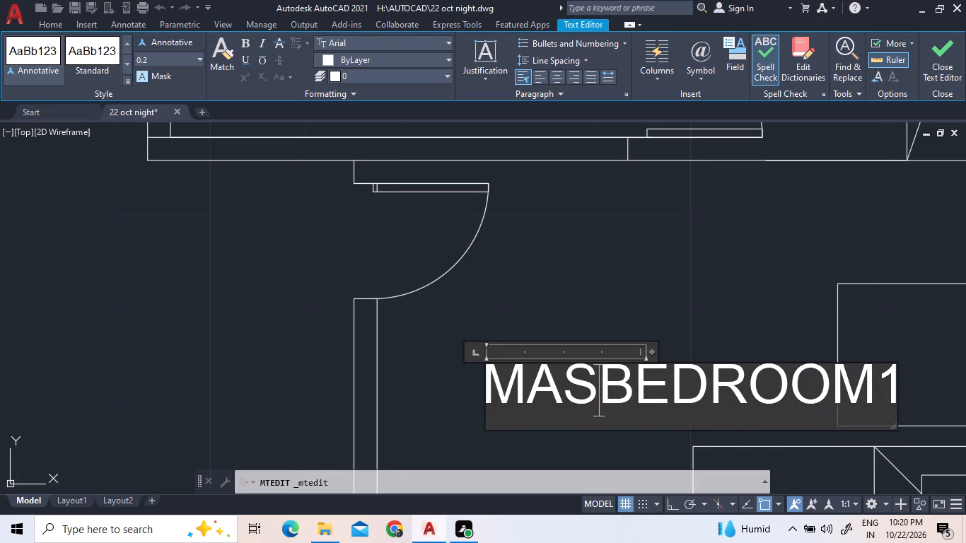
key("t")
type("ER")
key("space")
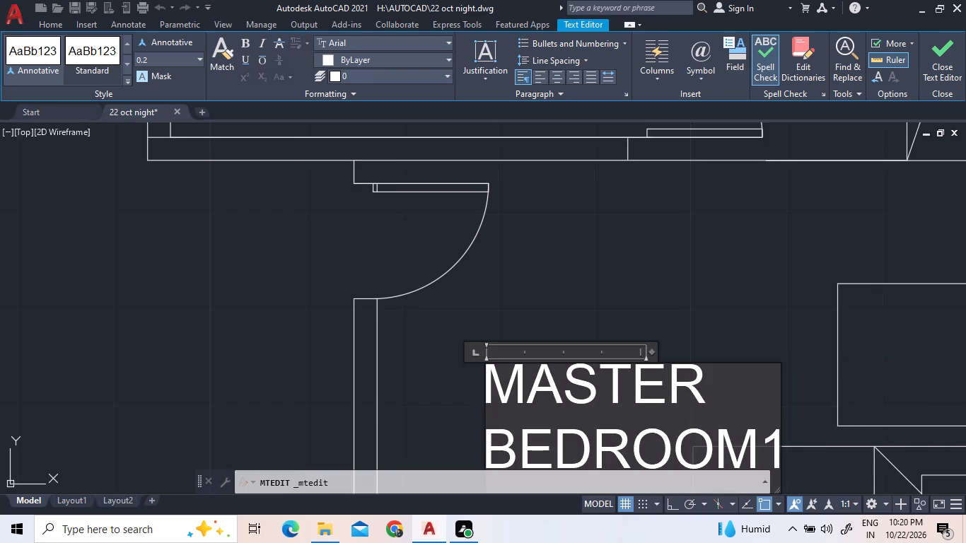
left_click(776, 442)
key("BackSpace")
scroll(748, 431, "down", 3)
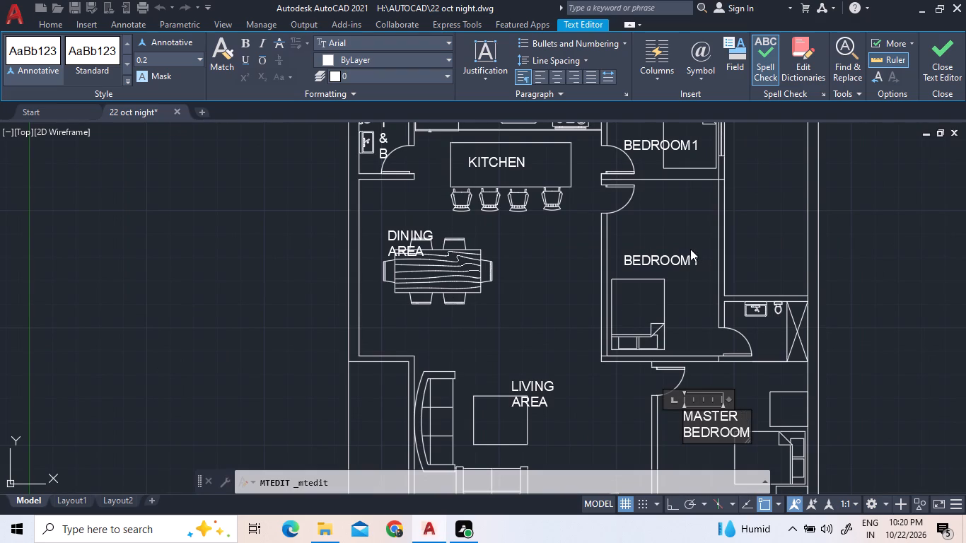
left_click(680, 260)
Change the copied label in the middle bedroom to read "BEDROOM2".
scroll(710, 261, "down", 1)
scroll(710, 261, "up", 3)
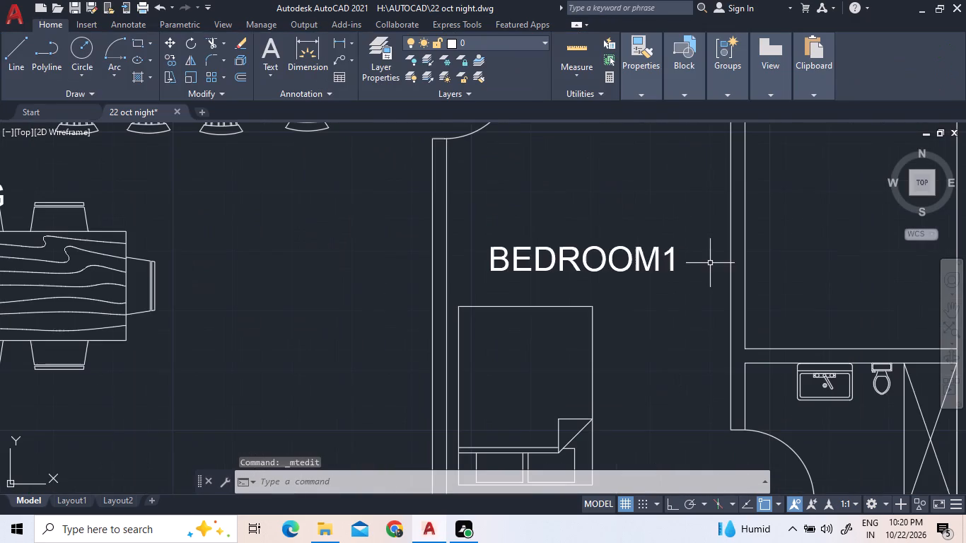
left_click(664, 264)
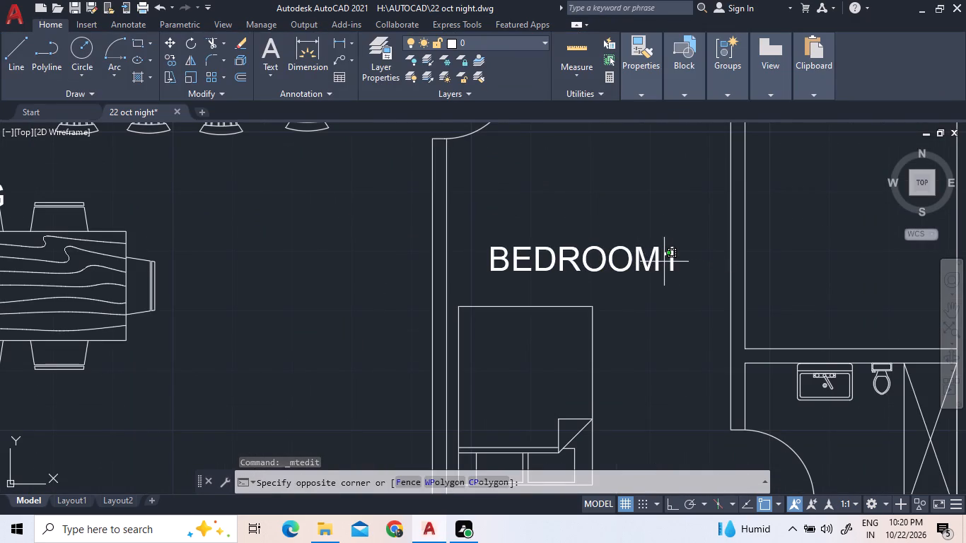
left_click(631, 245)
double_click(671, 255)
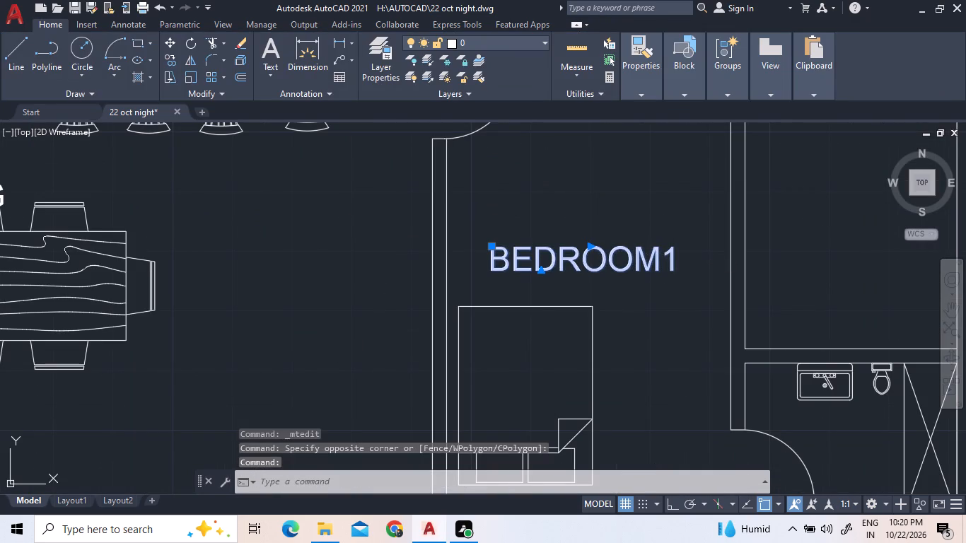
left_click(671, 255)
key("BackSpace")
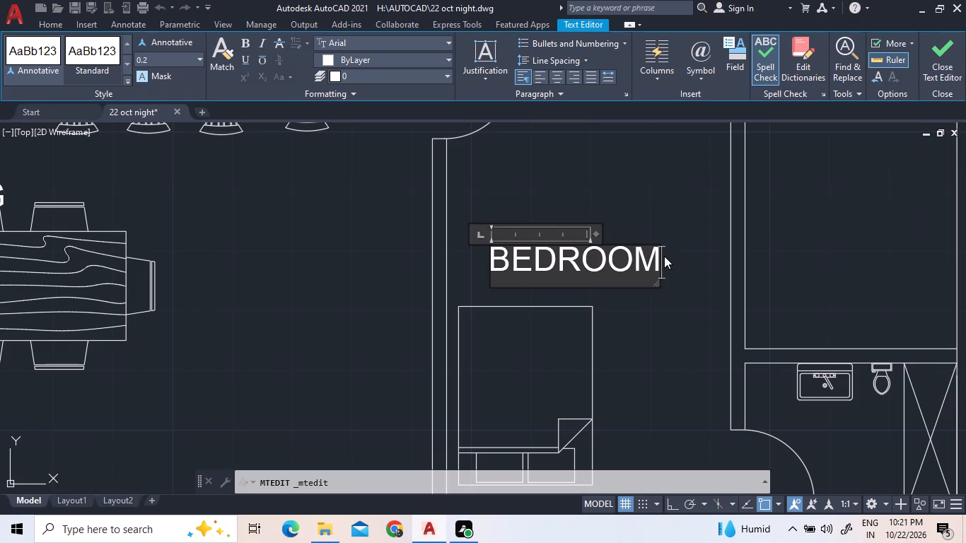
key("2")
left_click(668, 226)
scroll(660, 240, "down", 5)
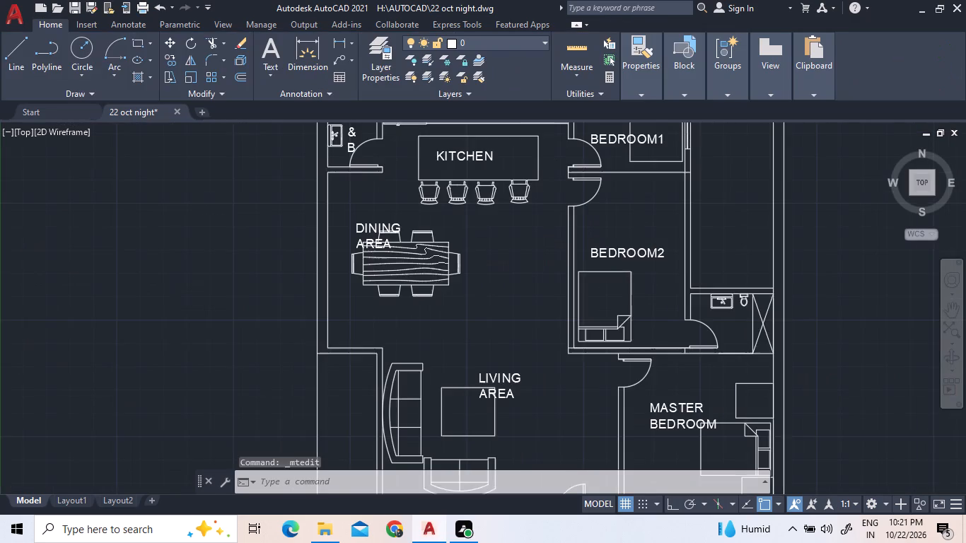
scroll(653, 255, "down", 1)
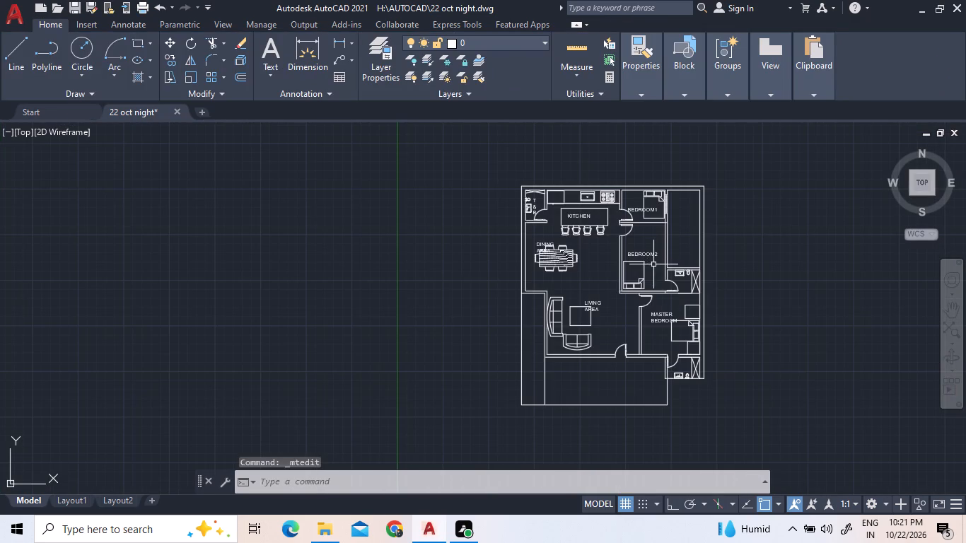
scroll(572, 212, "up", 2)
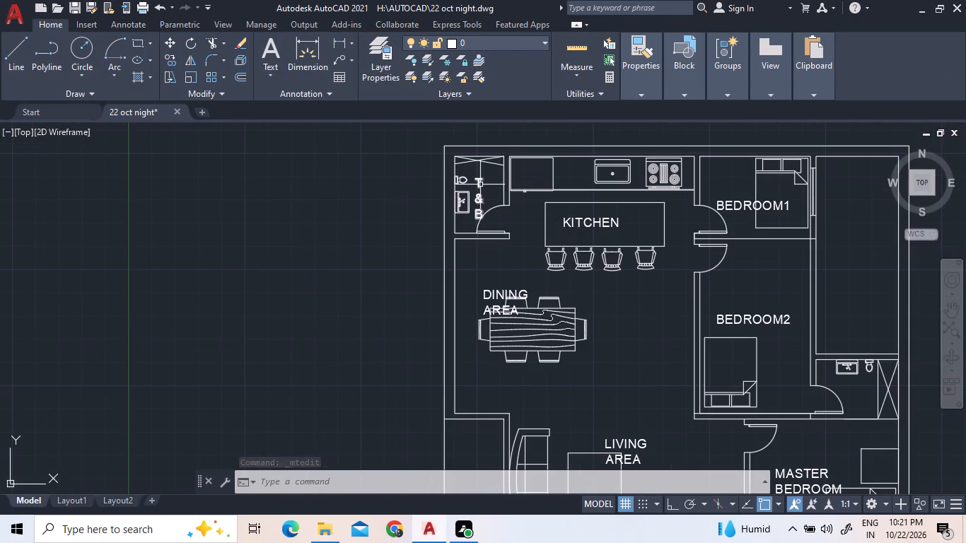
Copy the "T & B" label from the bathroom beside the kitchen into the bathroom by BEDROOM2 and the master bedroom's bathroom.
left_click(480, 185)
right_click(482, 190)
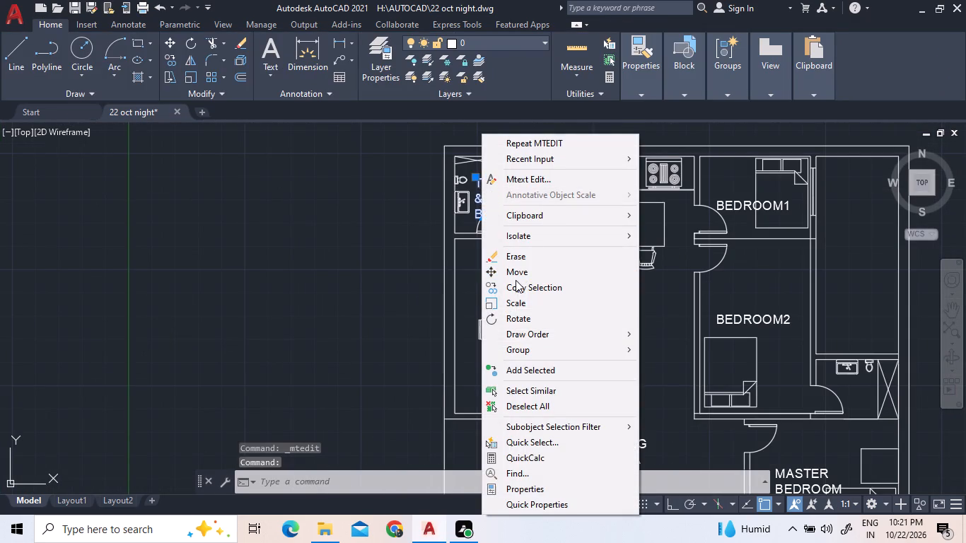
left_click(516, 280)
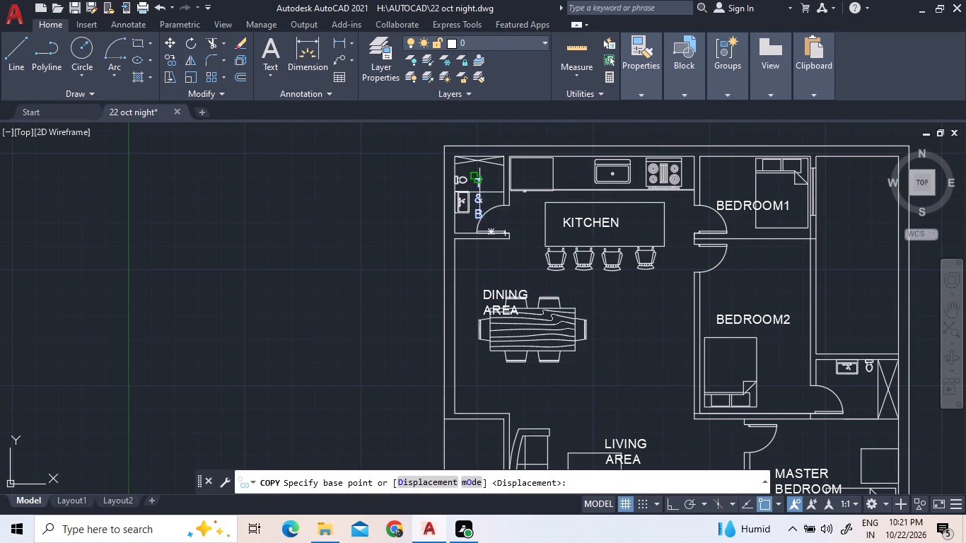
left_click(477, 198)
scroll(546, 218, "down", 2)
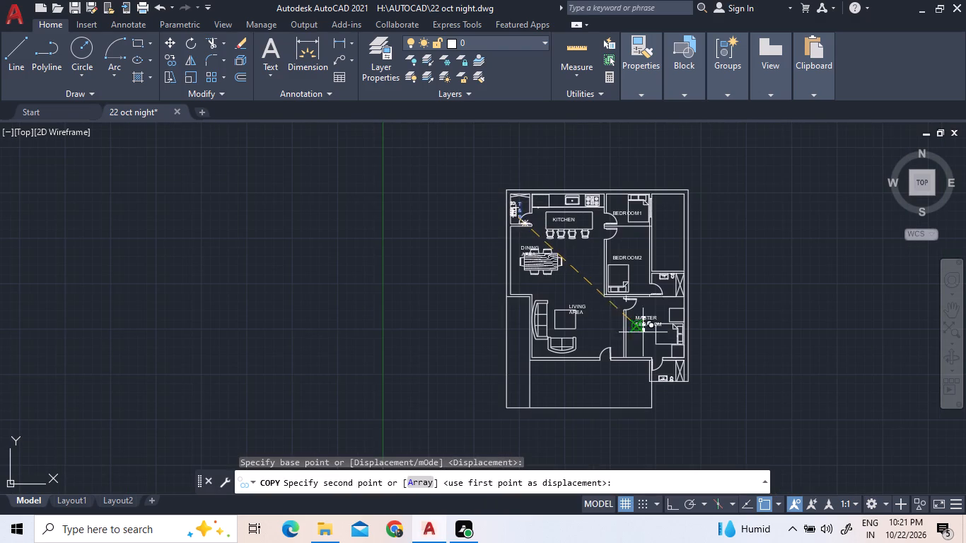
scroll(689, 290, "up", 4)
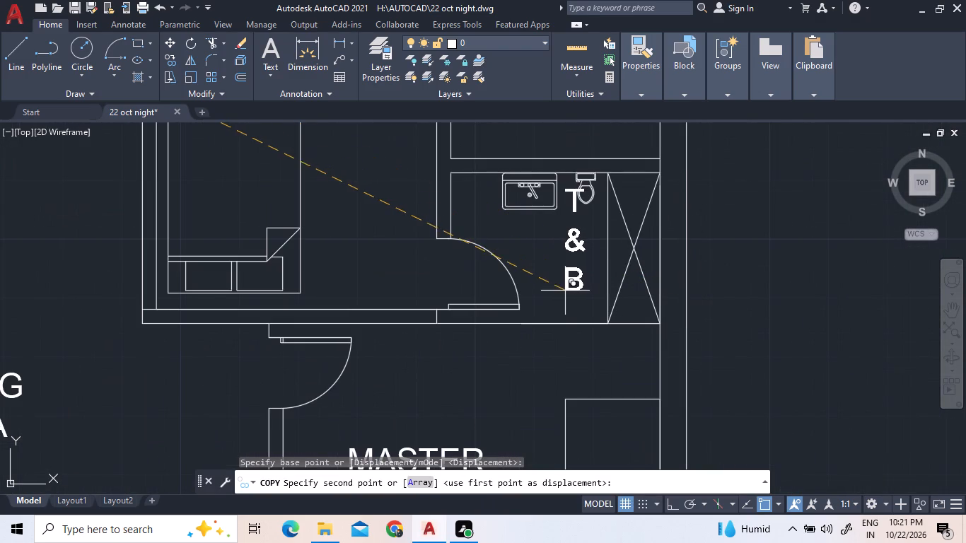
left_click(560, 305)
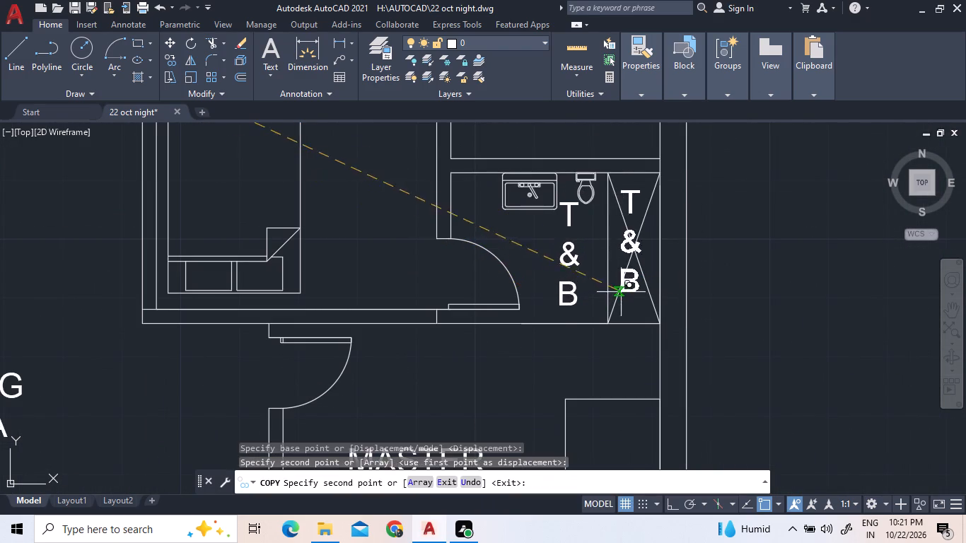
scroll(621, 292, "down", 3)
scroll(596, 457, "up", 2)
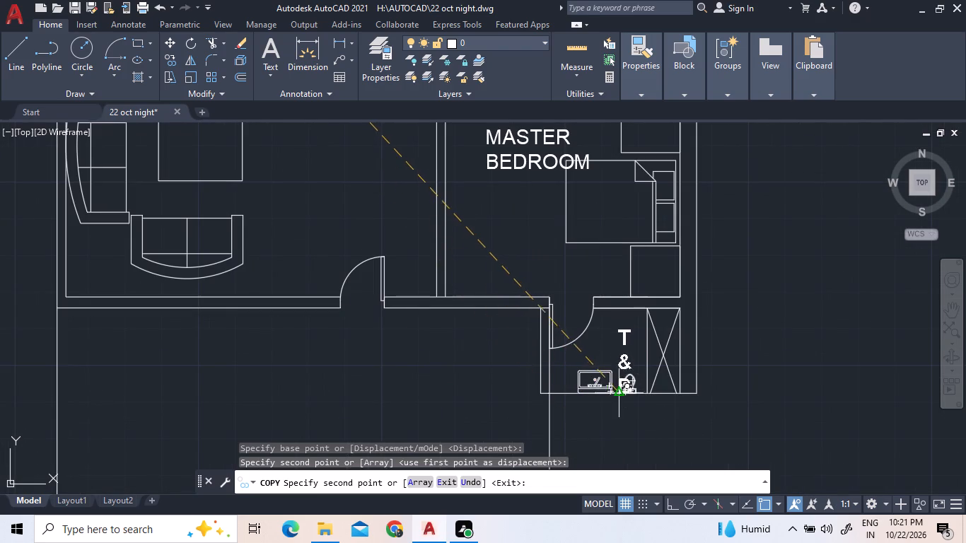
left_click(619, 376)
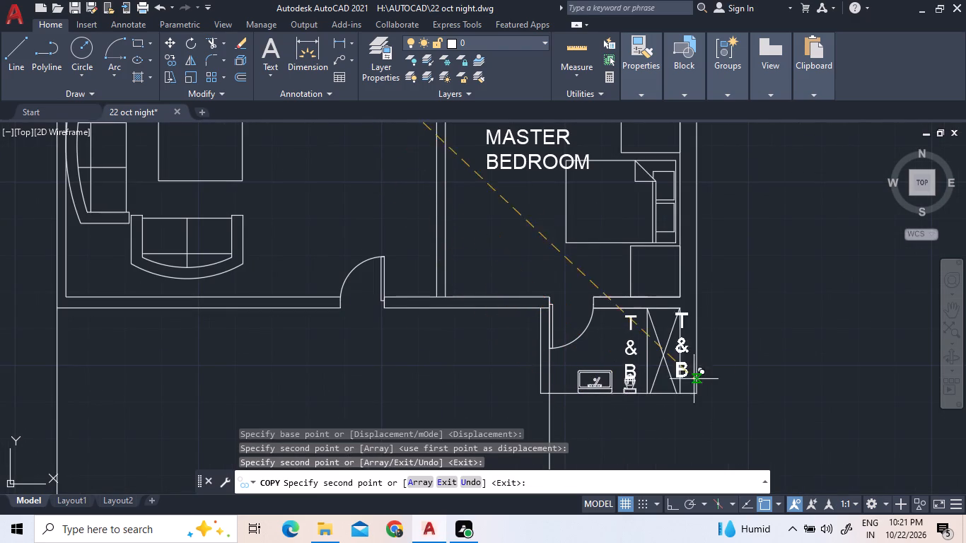
Place another copy of the "T & B" label in the open area below the living room's entrance wall, and finish copying.
scroll(669, 421, "down", 2)
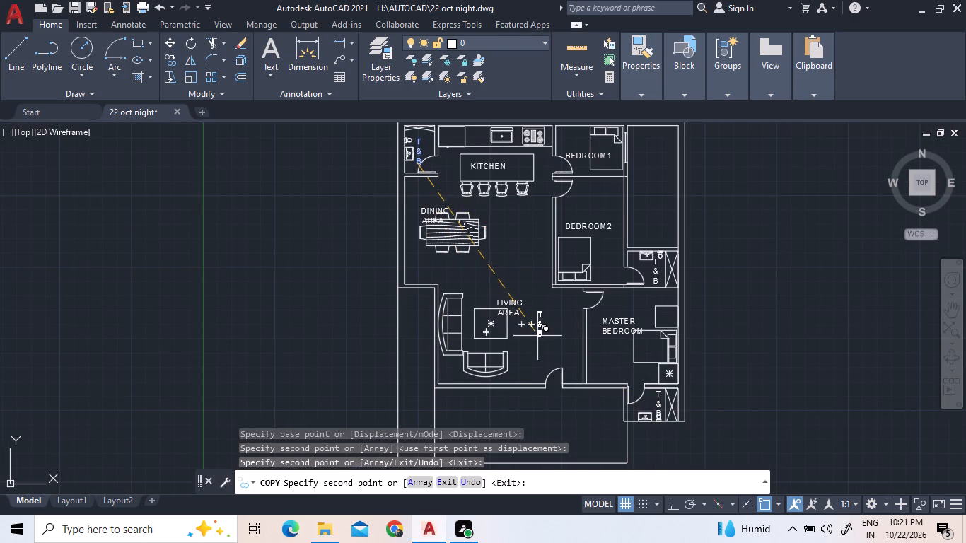
scroll(494, 233, "down", 2)
scroll(490, 327, "up", 2)
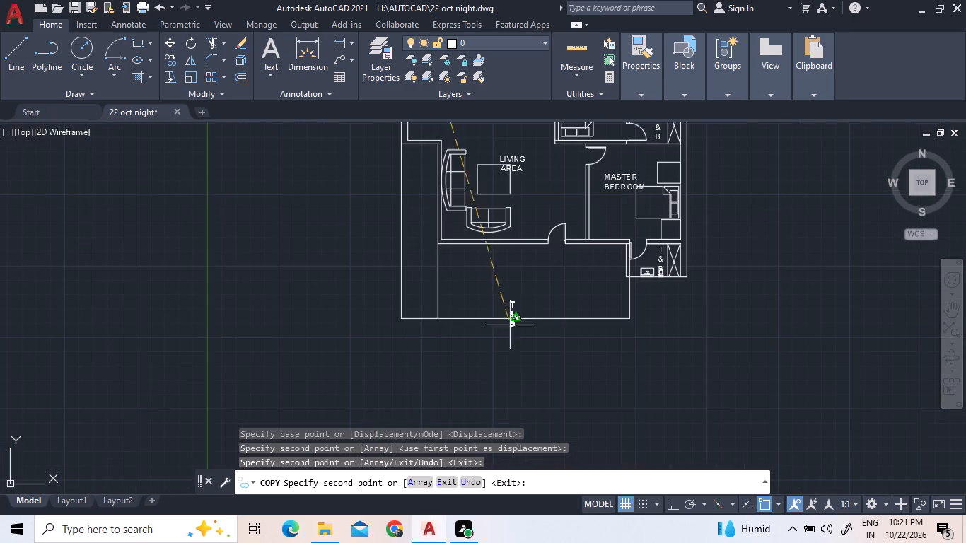
left_click(525, 281)
key("Escape")
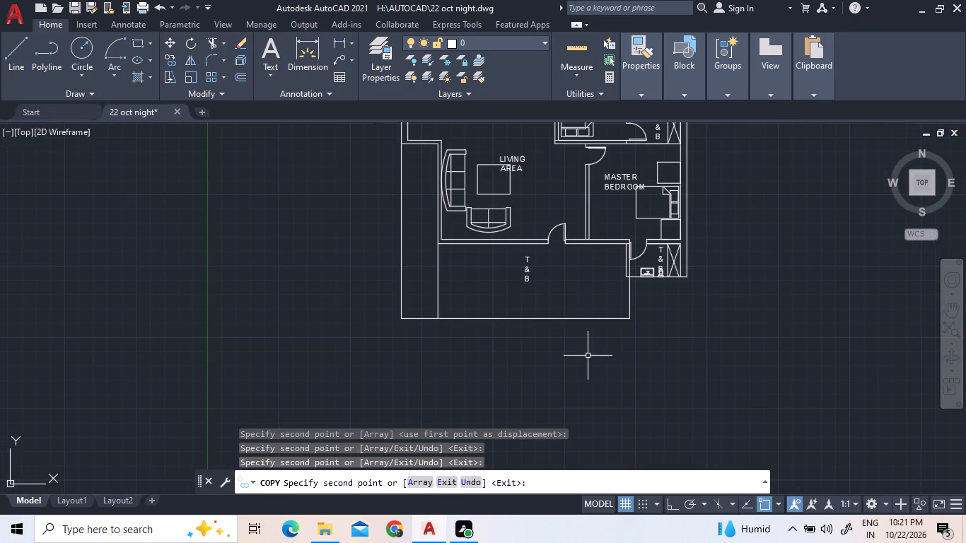
Change the copied label in the area below the living room to read "PORCH".
scroll(528, 284, "up", 3)
left_click(529, 271)
triple_click(526, 266)
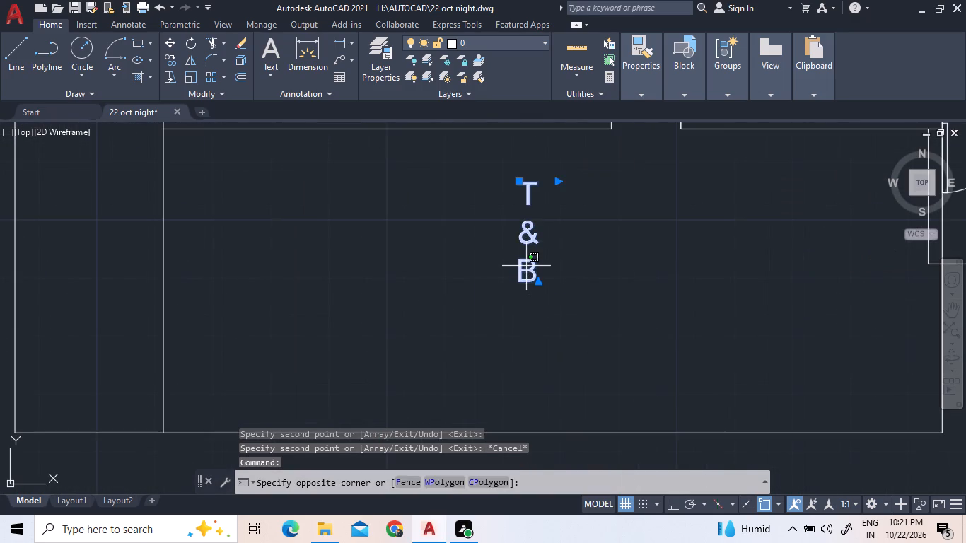
double_click(527, 229)
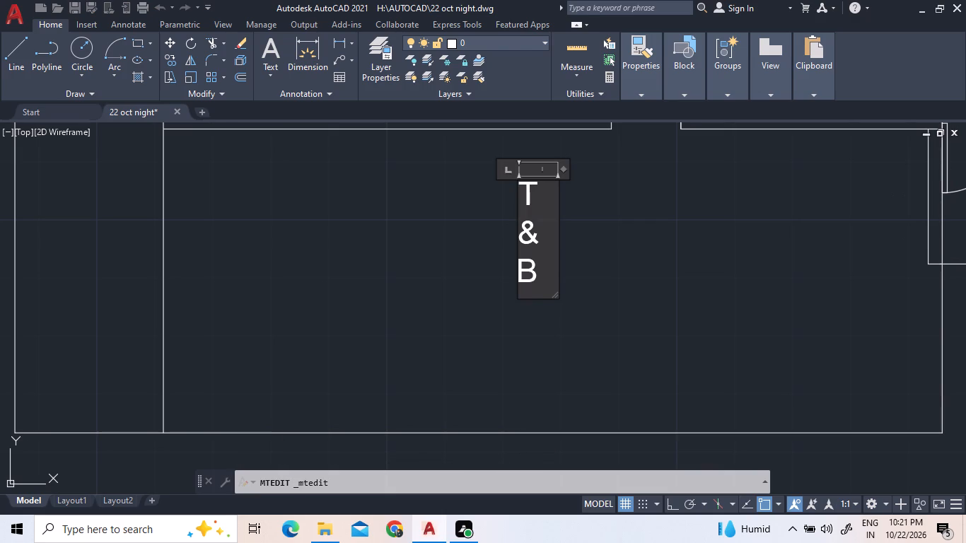
key("Right")
key("Right")
key("BackSpace")
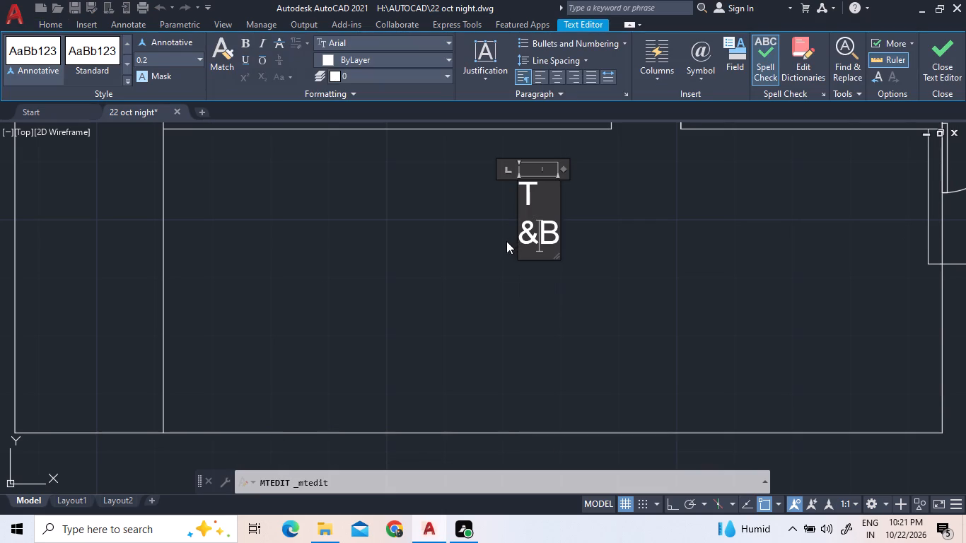
key("BackSpace")
key("BackSpace")
key("BackSpace")
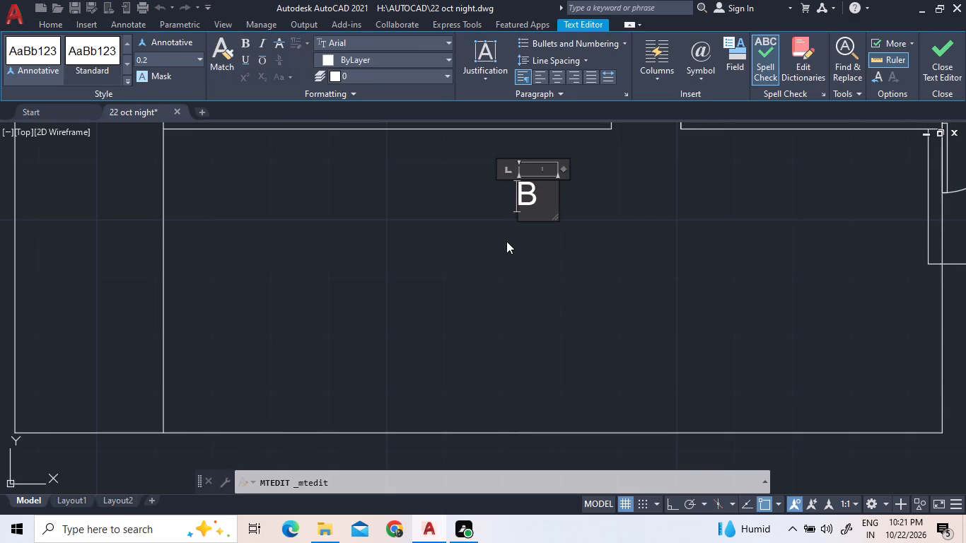
key("Right")
key("BackSpace")
type("PO")
key("r")
type("CH")
left_click(566, 294)
Copy the "PORCH" label into the narrow strip along the outer side of the living room's sofa wall.
scroll(588, 322, "down", 1)
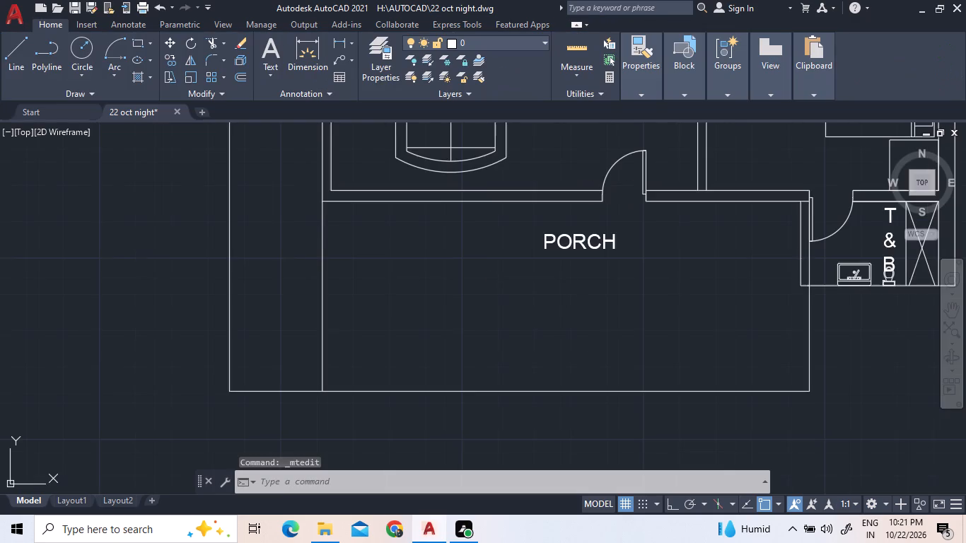
scroll(588, 329, "down", 2)
scroll(480, 267, "up", 2)
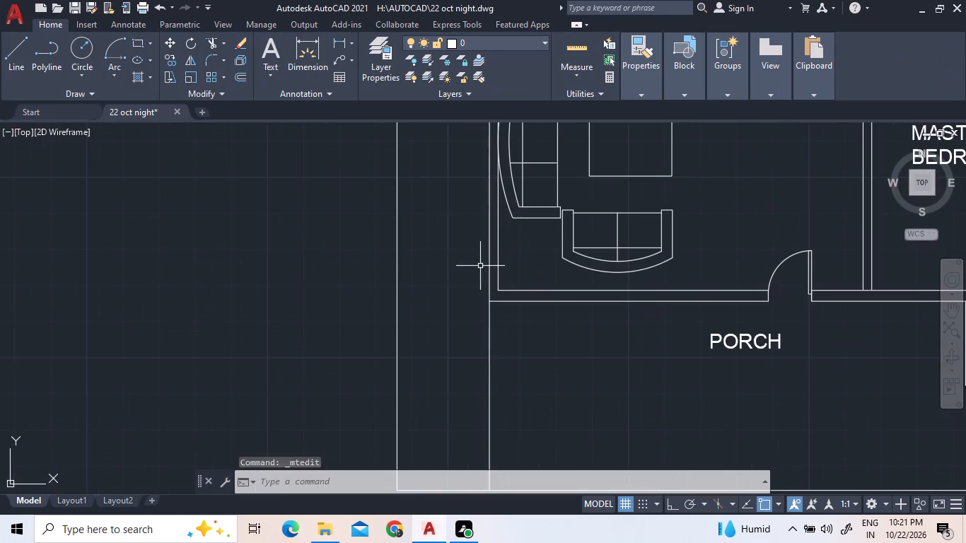
left_click(720, 347)
left_click(691, 327)
right_click(691, 328)
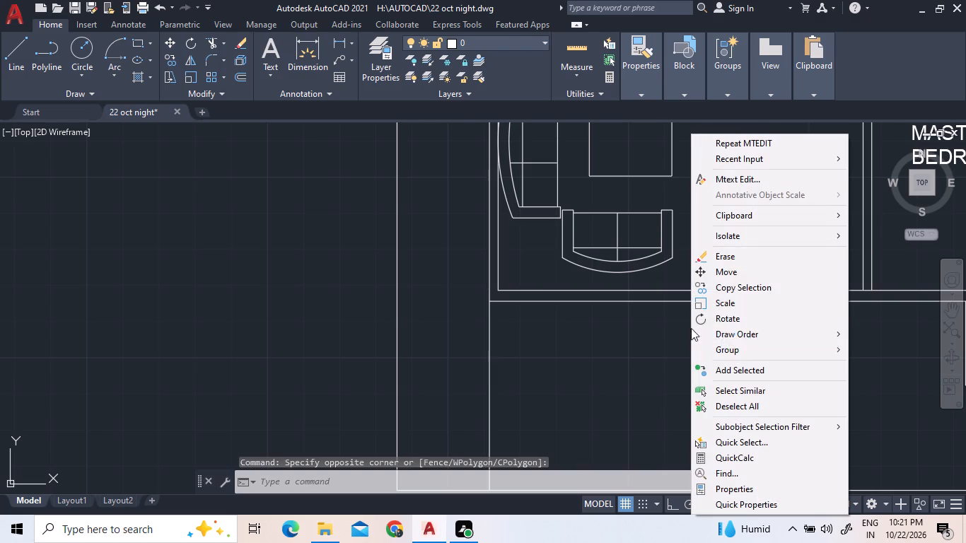
left_click(719, 289)
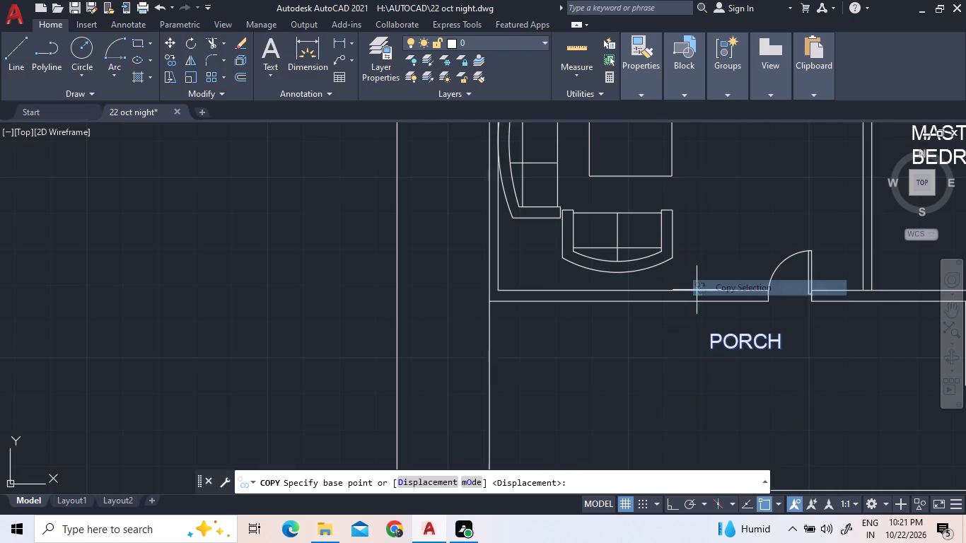
left_click(726, 350)
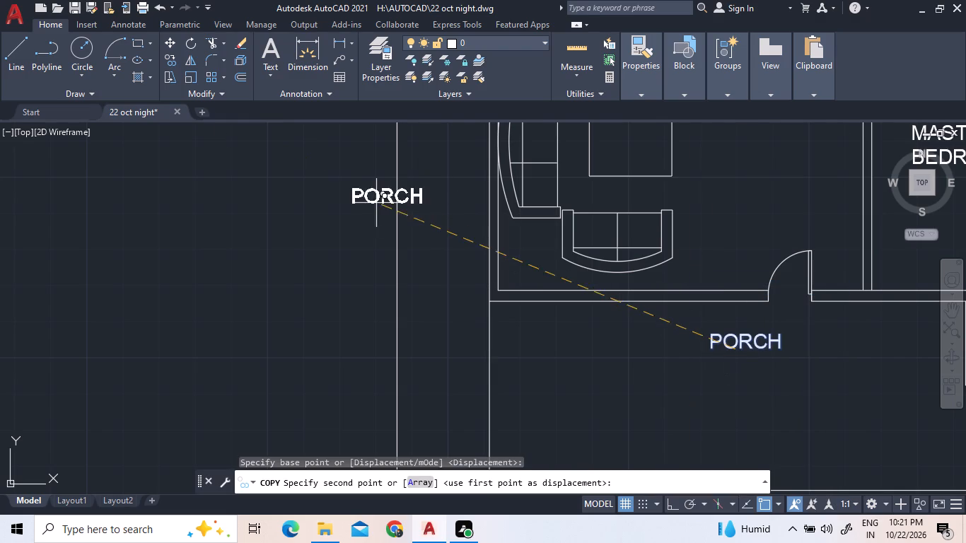
left_click(427, 205)
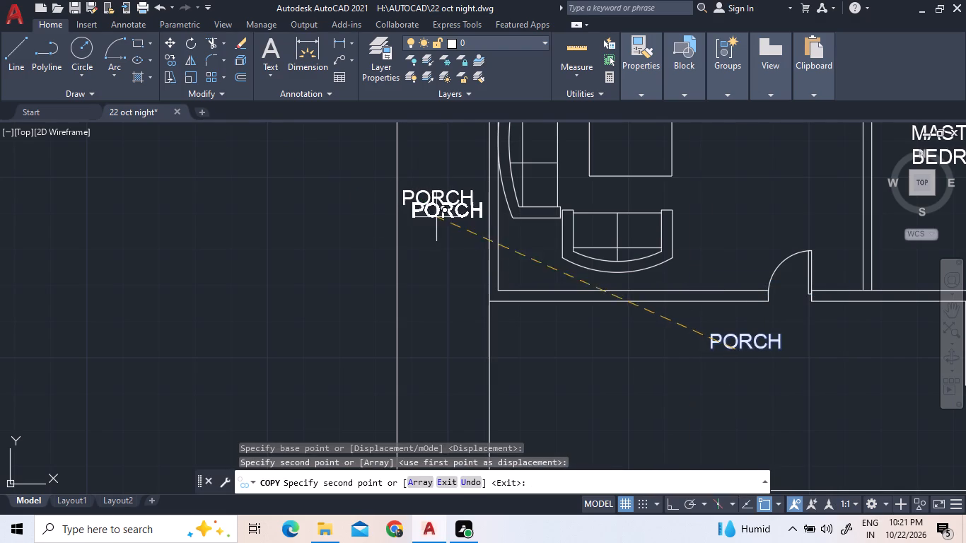
right_click(432, 315)
left_click(442, 326)
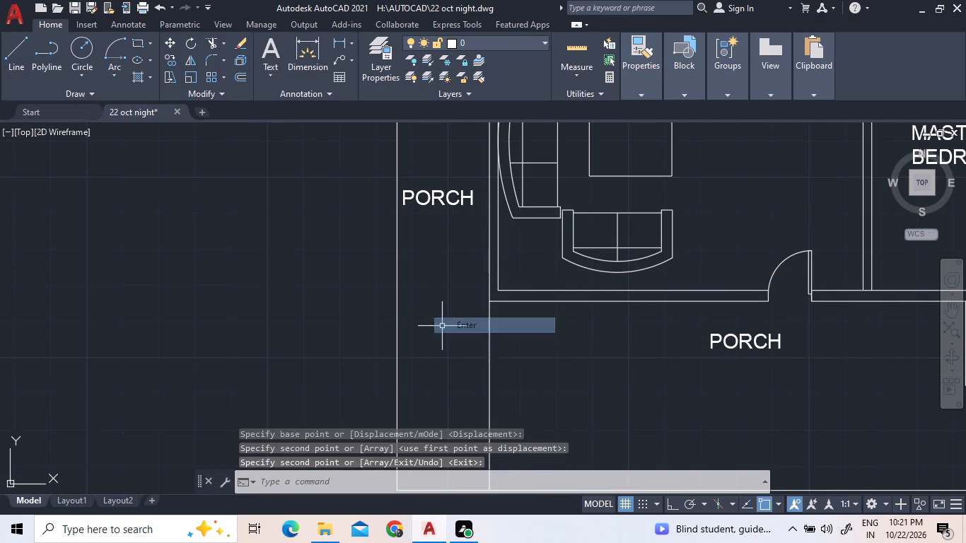
Change the copied label in the narrow strip beside the living room to read "GARAGE".
double_click(438, 199)
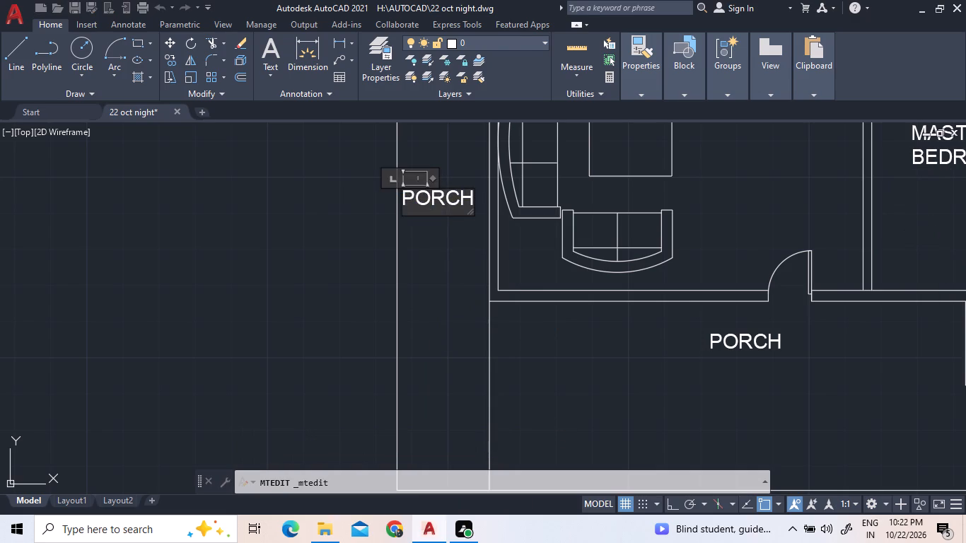
key("Right")
key("Right")
key("Right")
key("Right")
key("Right")
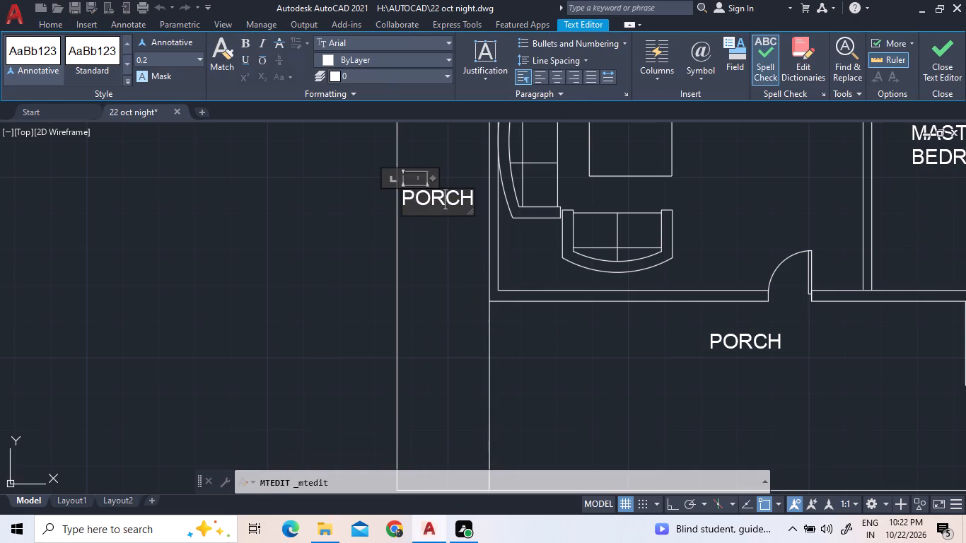
key("BackSpace")
key("BackSpace")
key("BackSpace")
key("BackSpace")
key("BackSpace")
key("BackSpace")
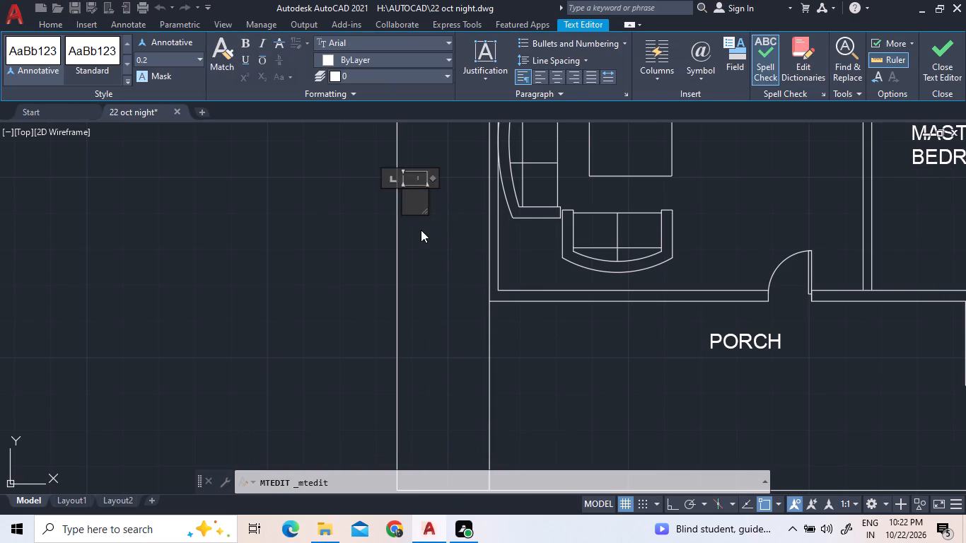
type("GARA")
type("GE")
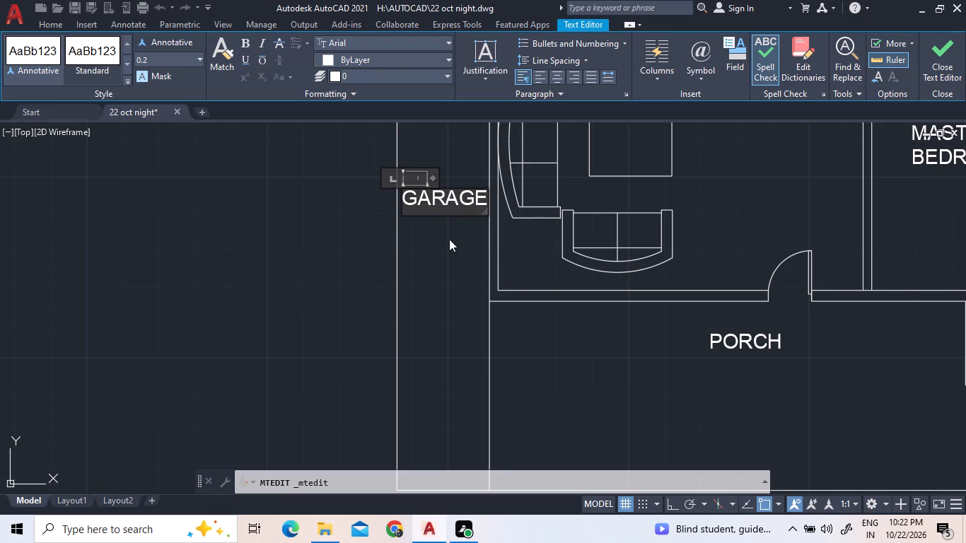
left_click(449, 240)
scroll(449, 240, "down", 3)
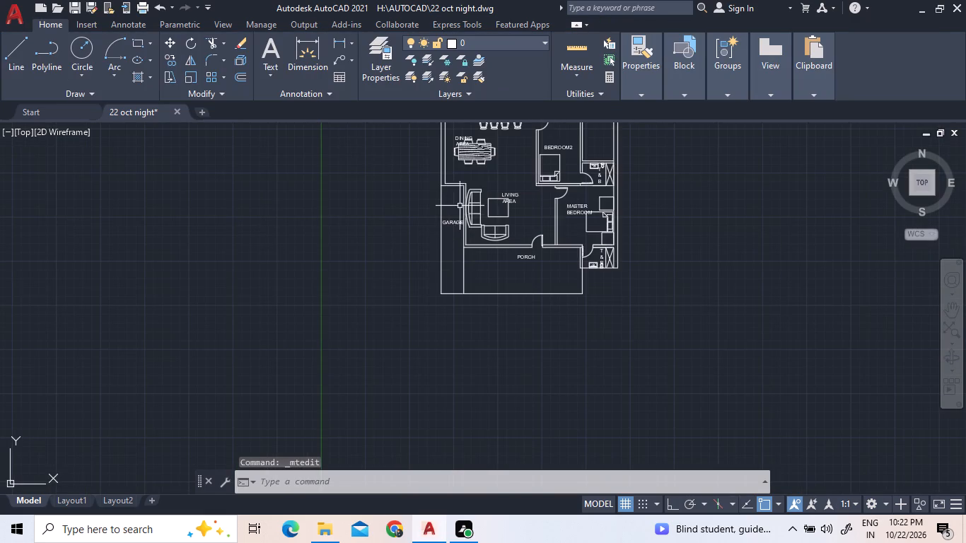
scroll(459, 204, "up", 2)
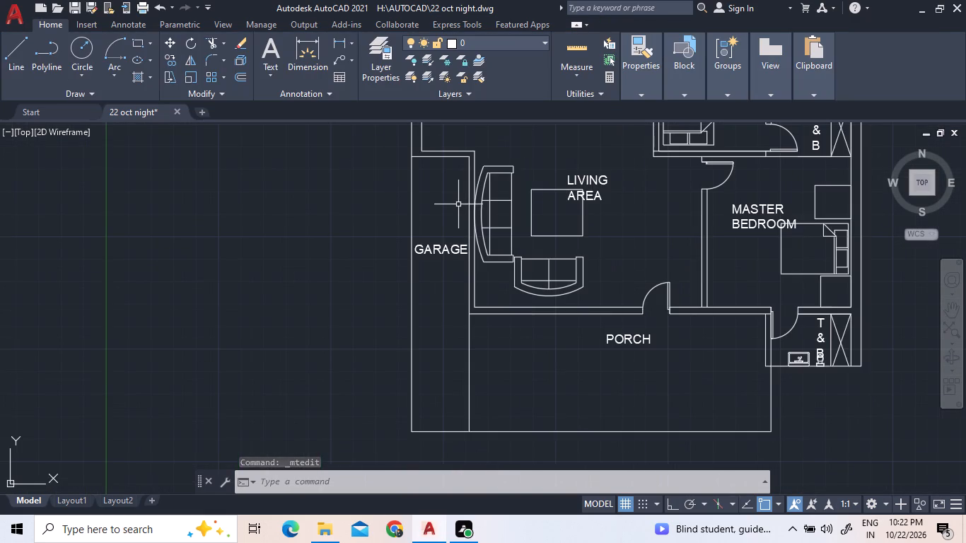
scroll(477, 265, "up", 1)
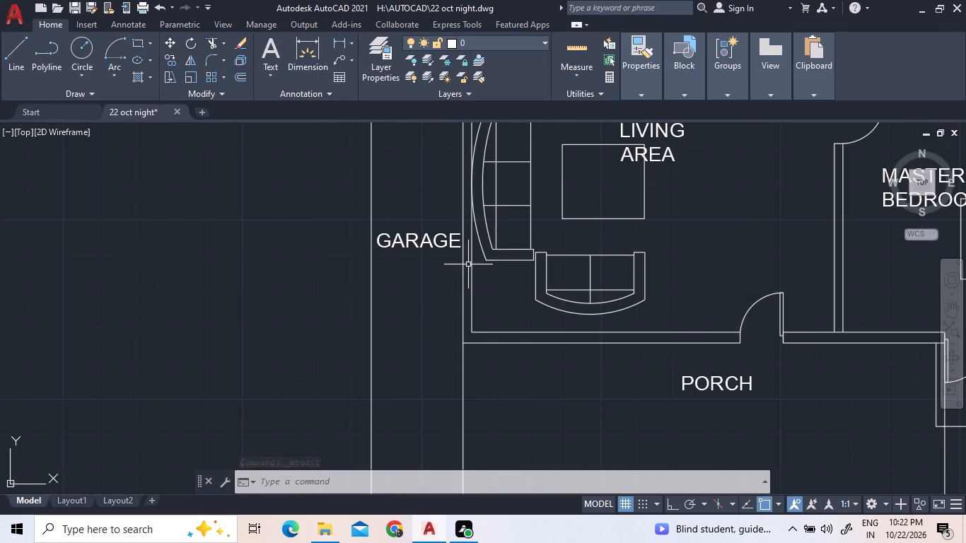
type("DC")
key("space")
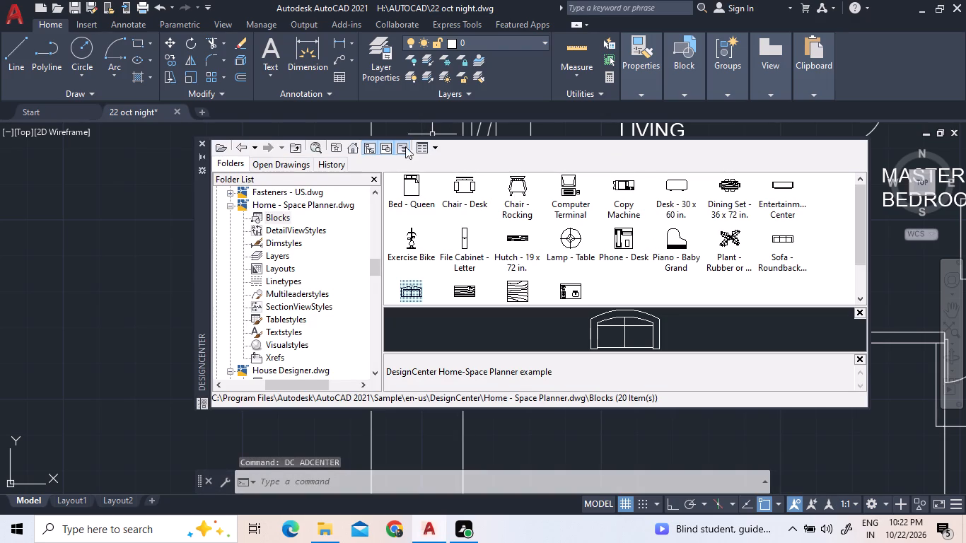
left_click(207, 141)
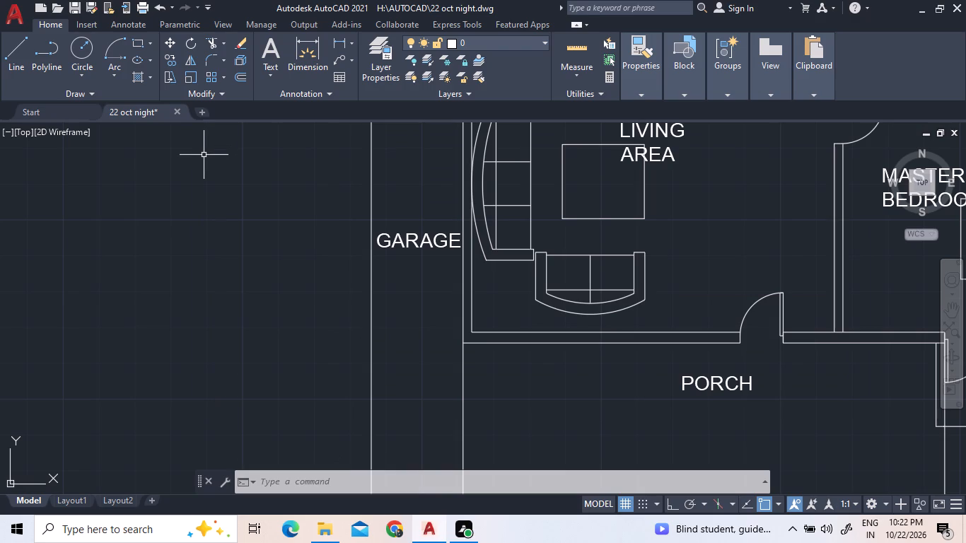
Insert the "Vehicles - Metric" block from the architectural tool palette near the garage, and close the palette.
key("t")
key("p")
key("Return")
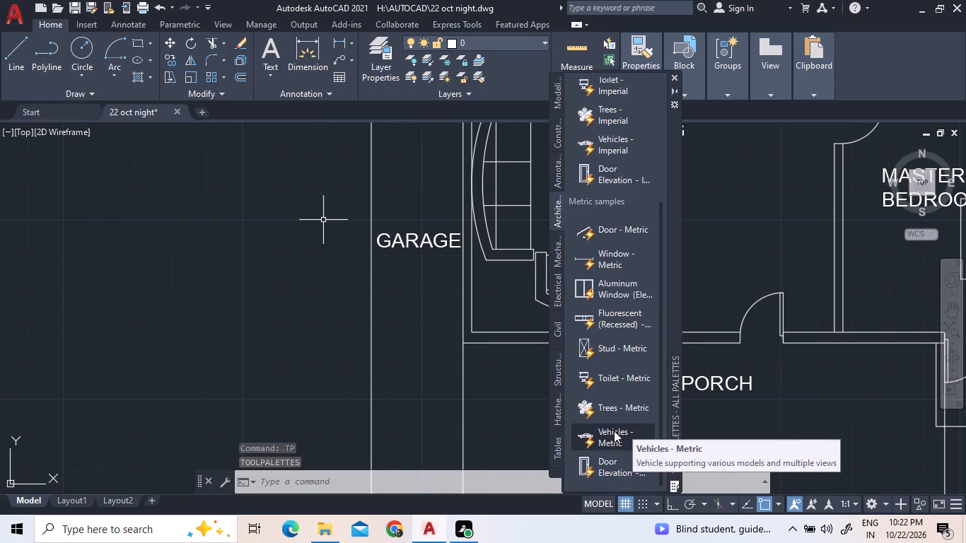
left_click_drag(611, 431, 266, 240)
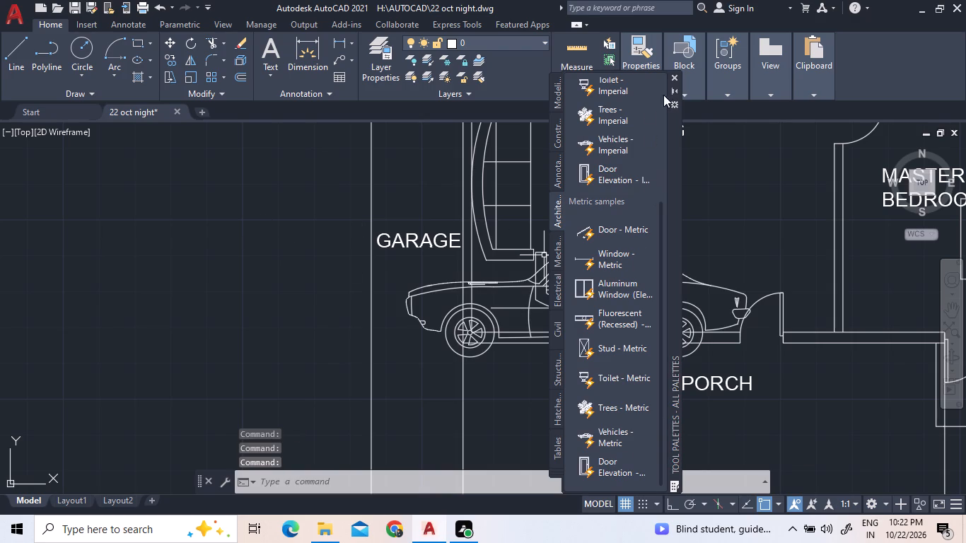
left_click(670, 76)
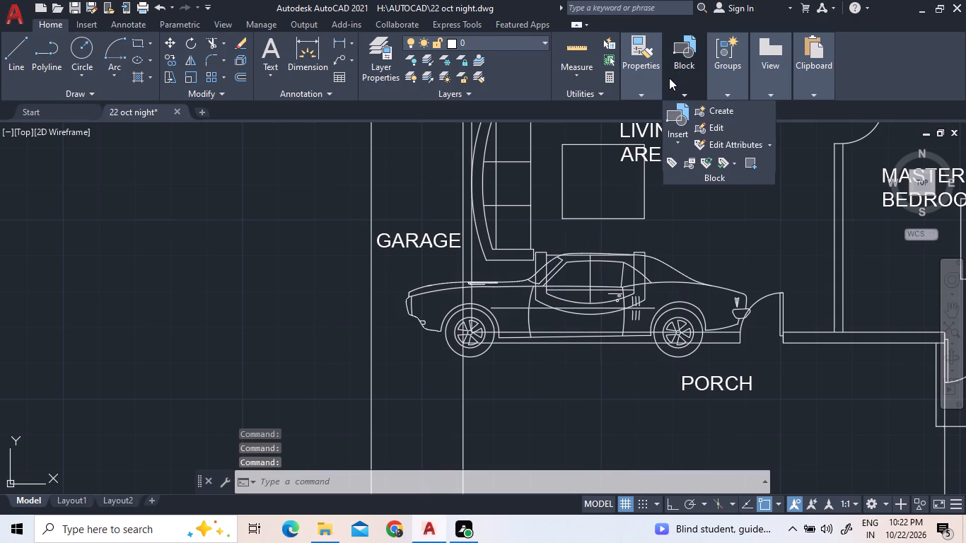
Switch the inserted vehicle block to its "Sports Car (Top)" view.
left_click(424, 293)
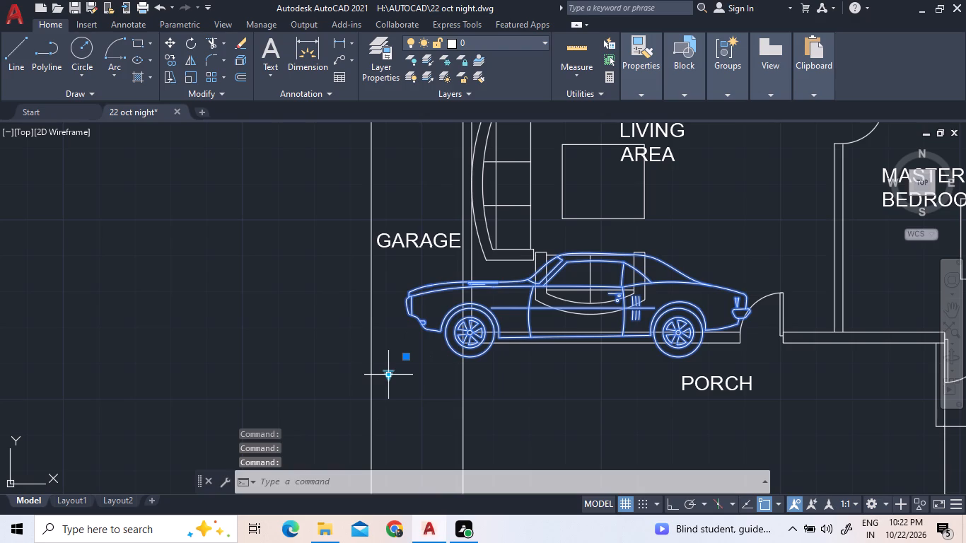
left_click(387, 373)
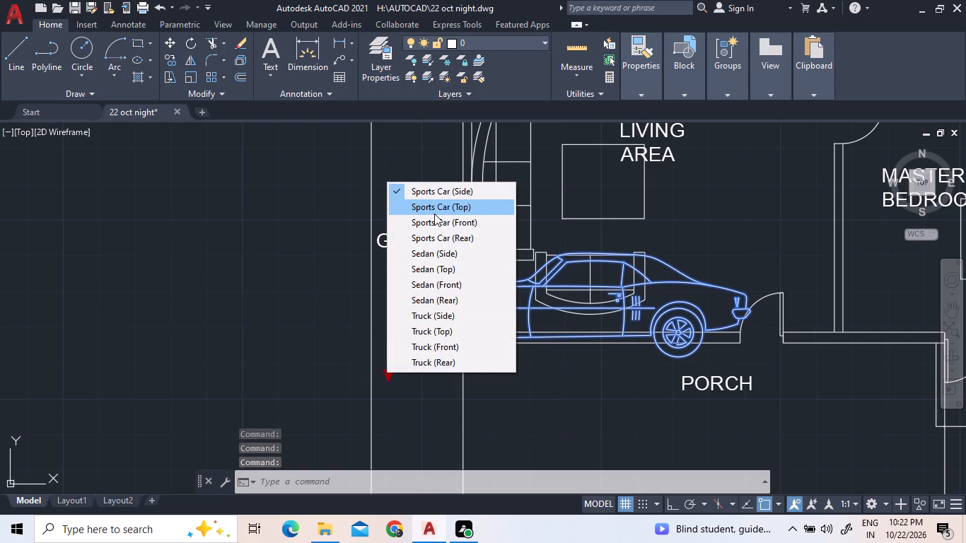
left_click(434, 214)
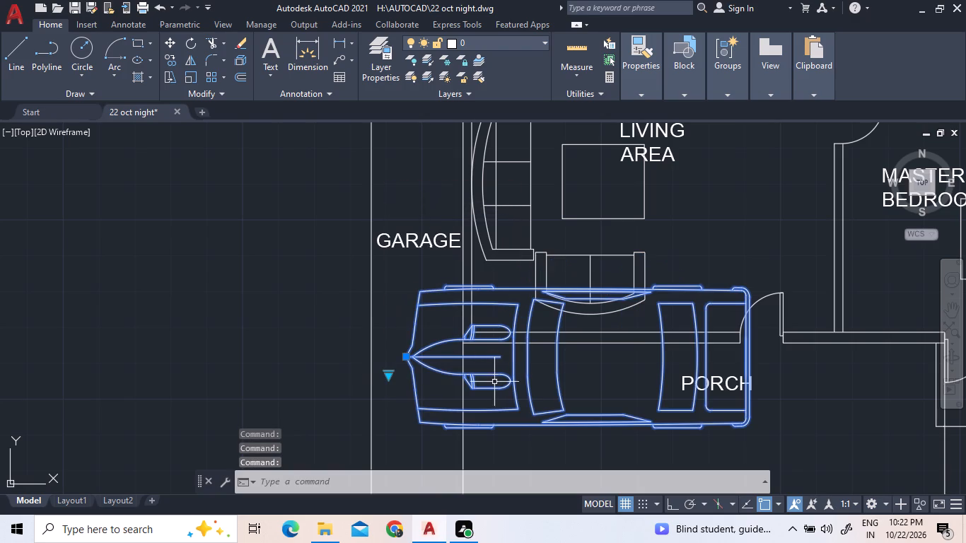
Rotate the car block a quarter turn with Ortho on so its front points toward the kitchen end of the plan.
right_click(416, 271)
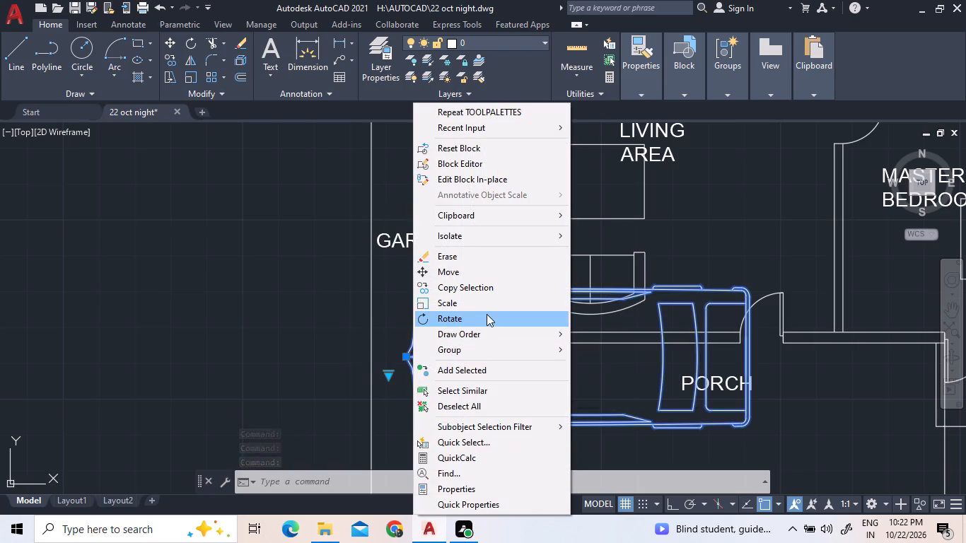
left_click(486, 315)
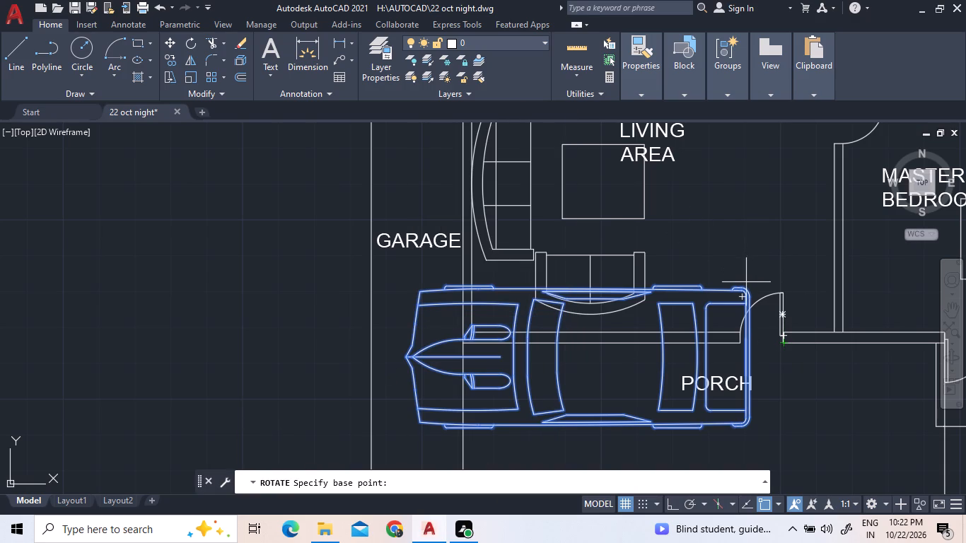
left_click(743, 286)
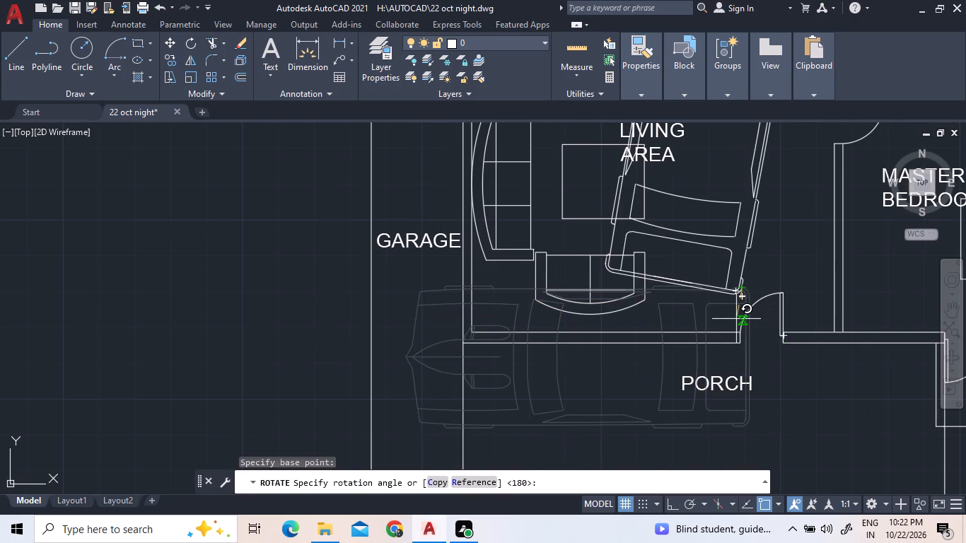
key("F8")
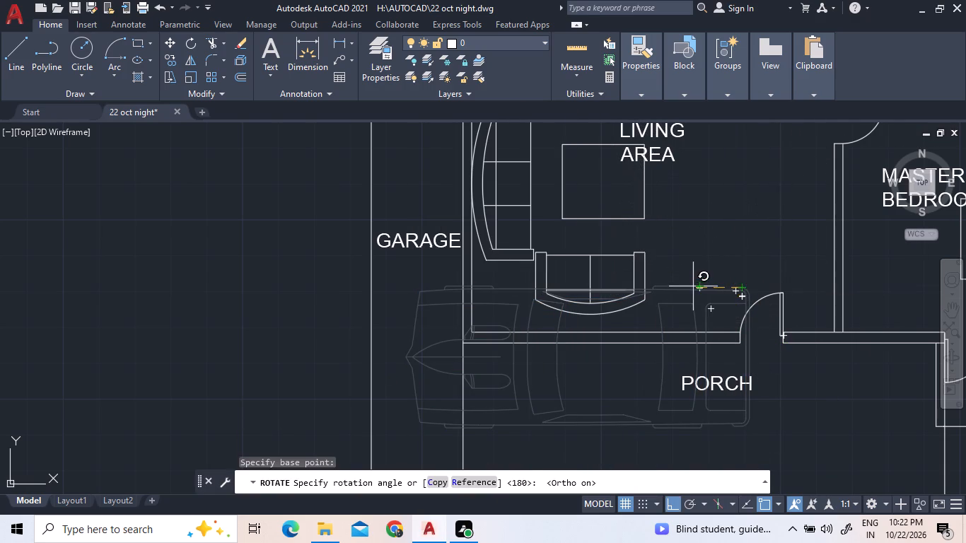
left_click(822, 414)
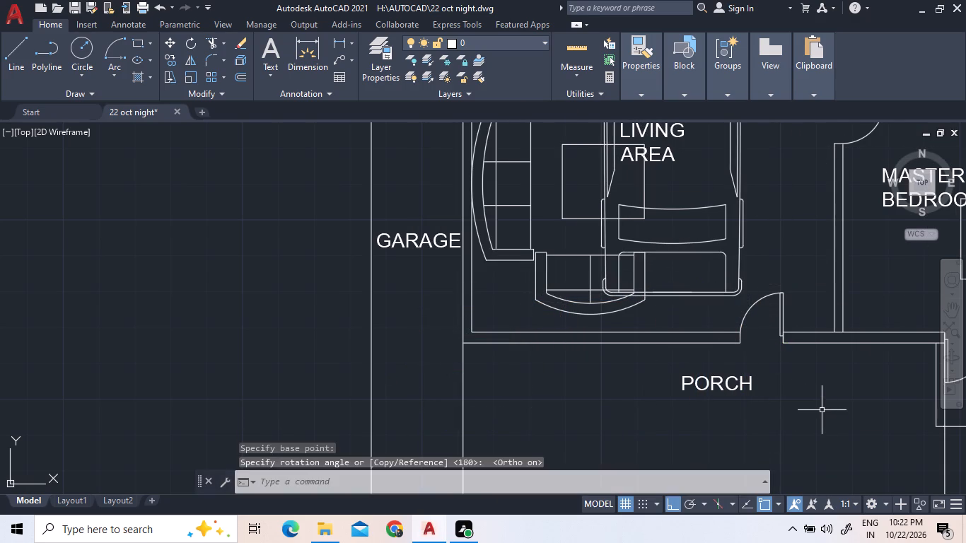
Move the rotated car out of the living room to the empty area outside the garage.
left_click(757, 271)
left_click(690, 187)
right_click(690, 187)
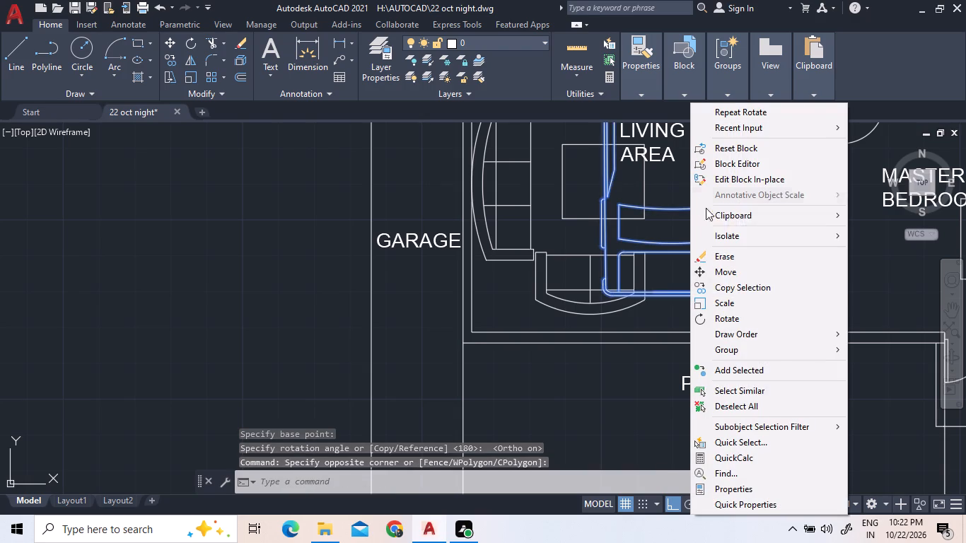
double_click(740, 278)
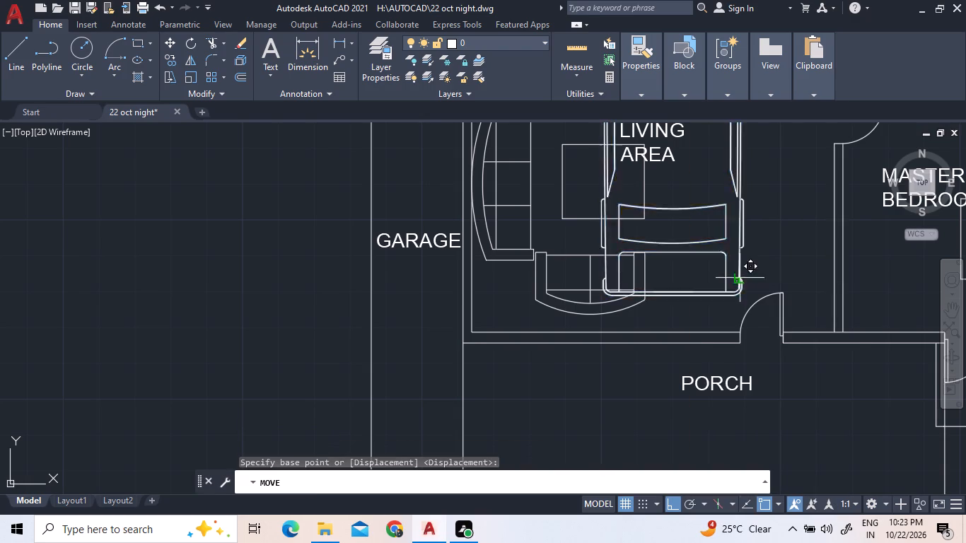
left_click(277, 280)
scroll(296, 301, "down", 2)
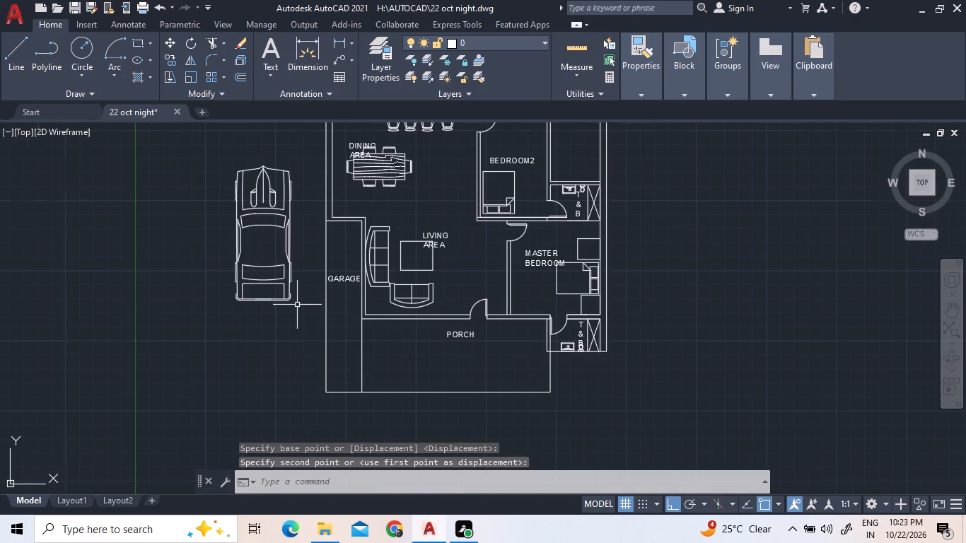
Scale the car block down to about half its size, using its rear corner as the base point.
left_click(298, 305)
left_click(269, 259)
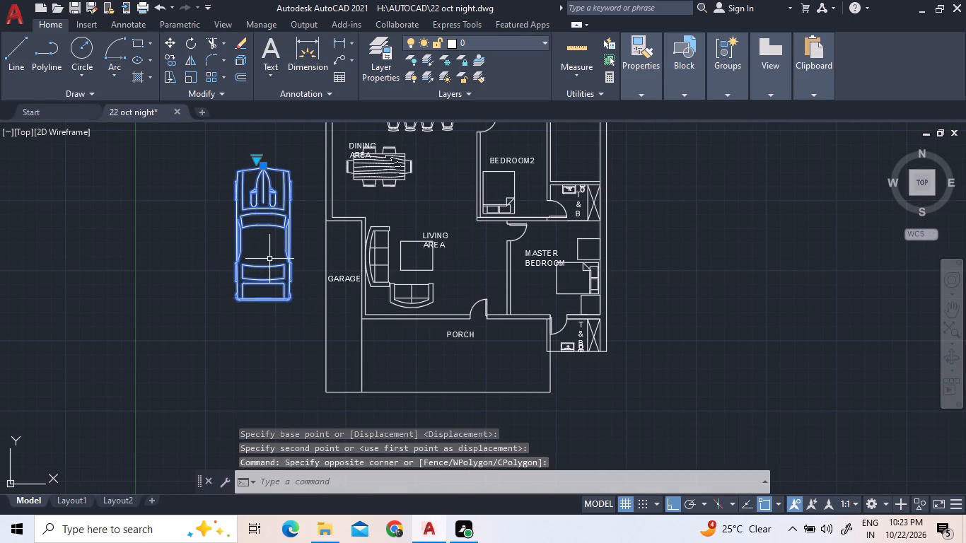
key("s")
key("c")
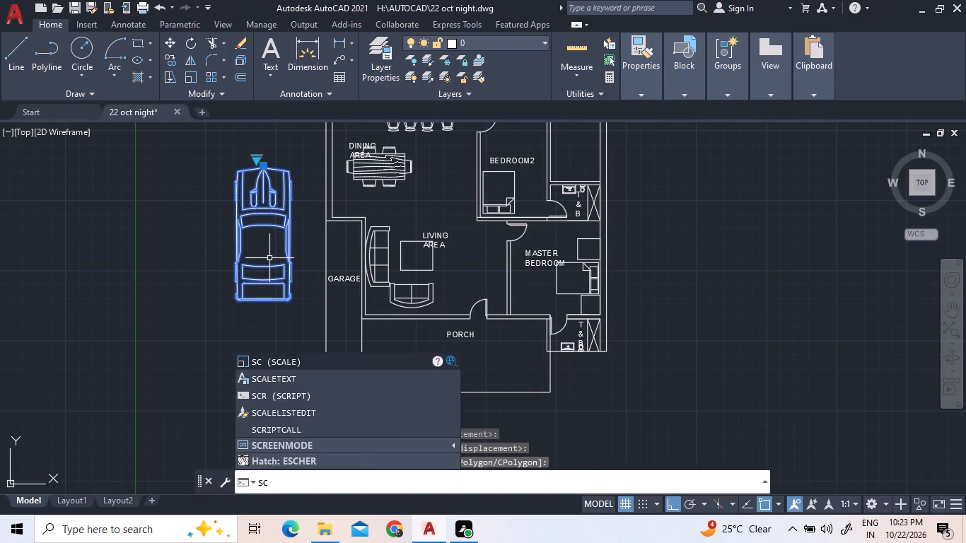
key("space")
scroll(269, 258, "up", 1)
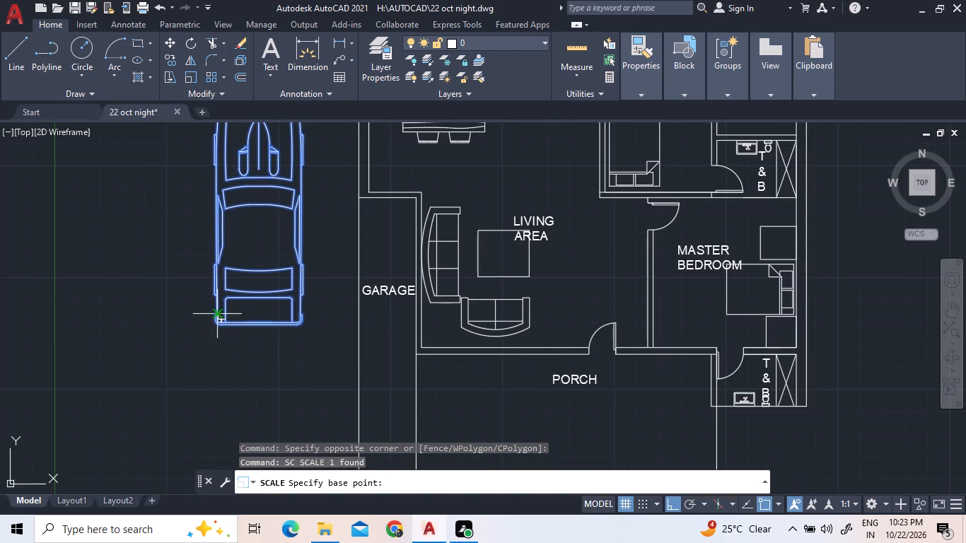
left_click(216, 324)
left_click(256, 271)
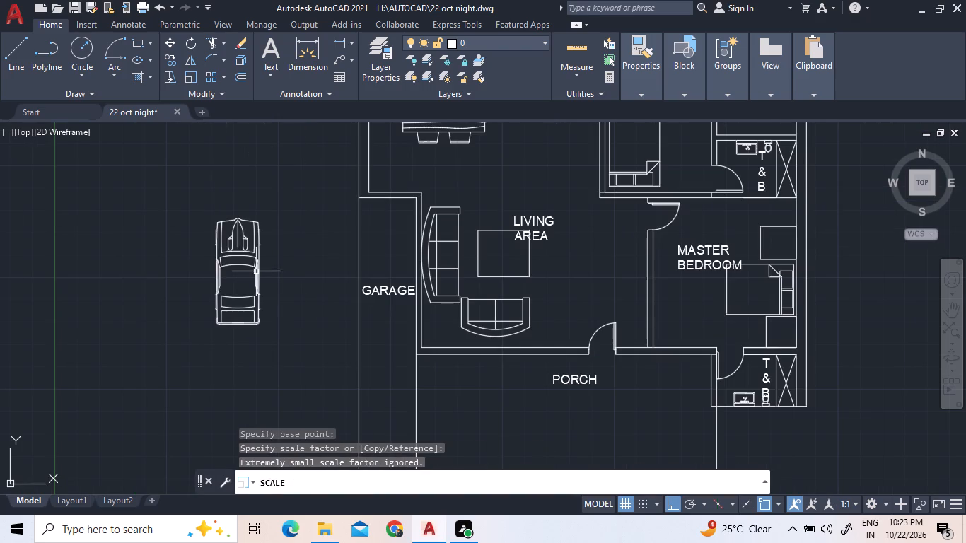
Copy the scaled car into the garage strip with Ortho off, beneath the "GARAGE" label.
left_click(275, 297)
left_click(245, 263)
right_click(245, 263)
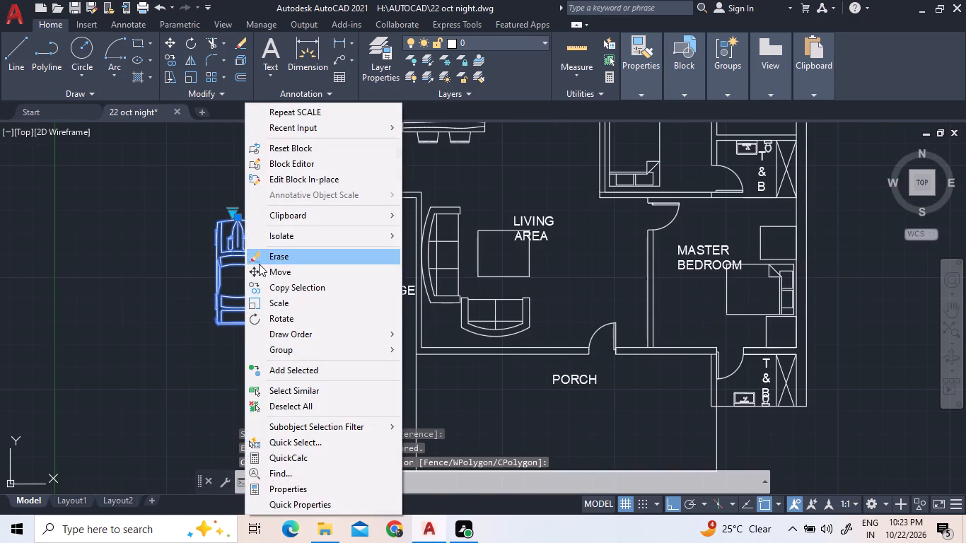
left_click(266, 282)
left_click(243, 269)
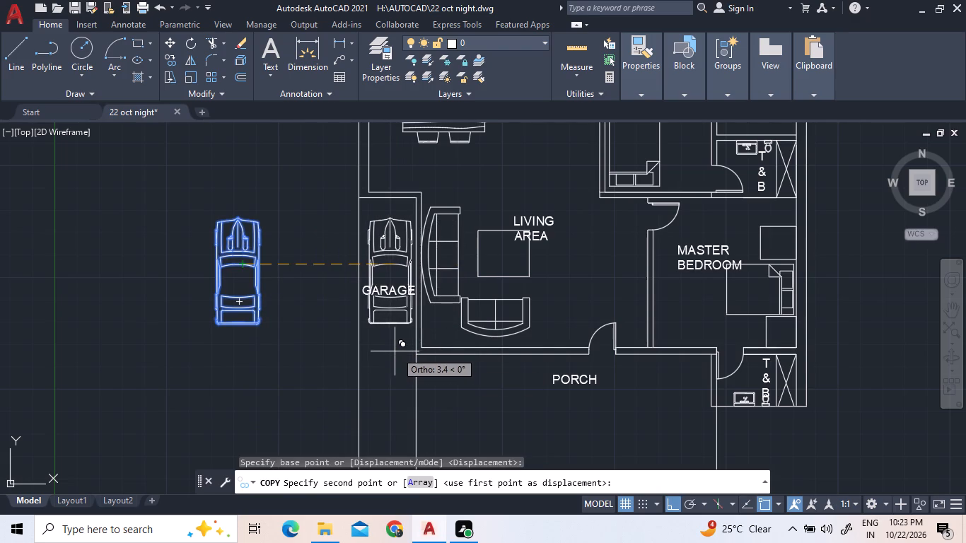
key("F8")
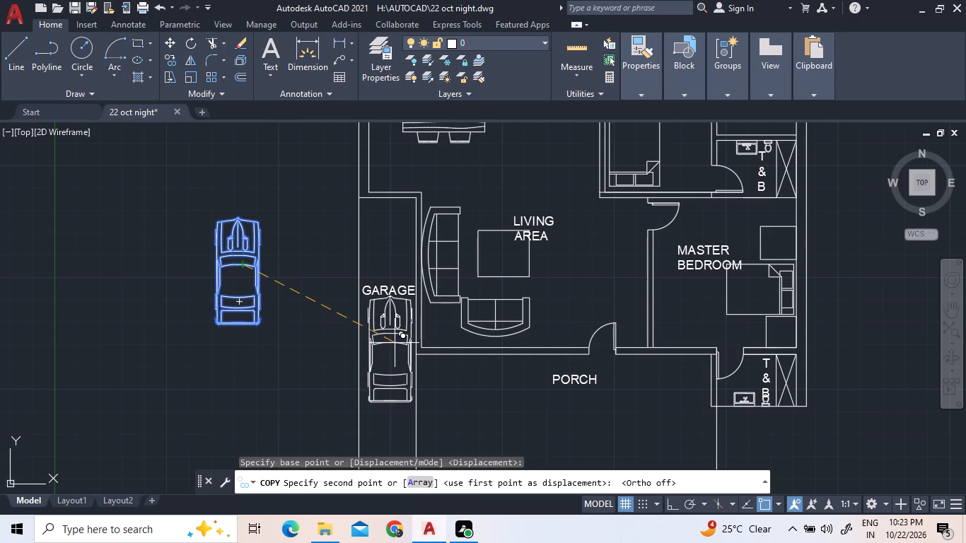
left_click(393, 284)
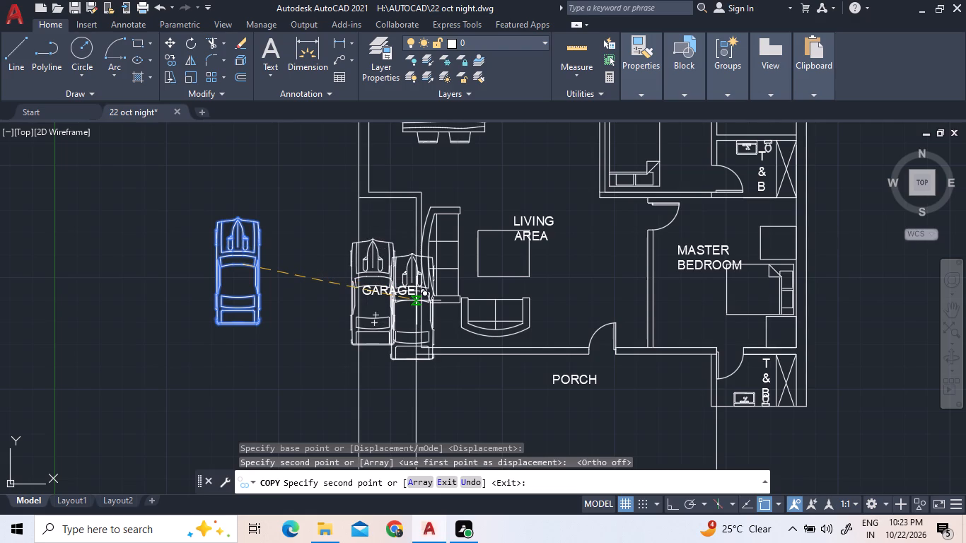
key("Escape")
Move the copied car so it sits between the two side lines of the garage.
left_click(402, 310)
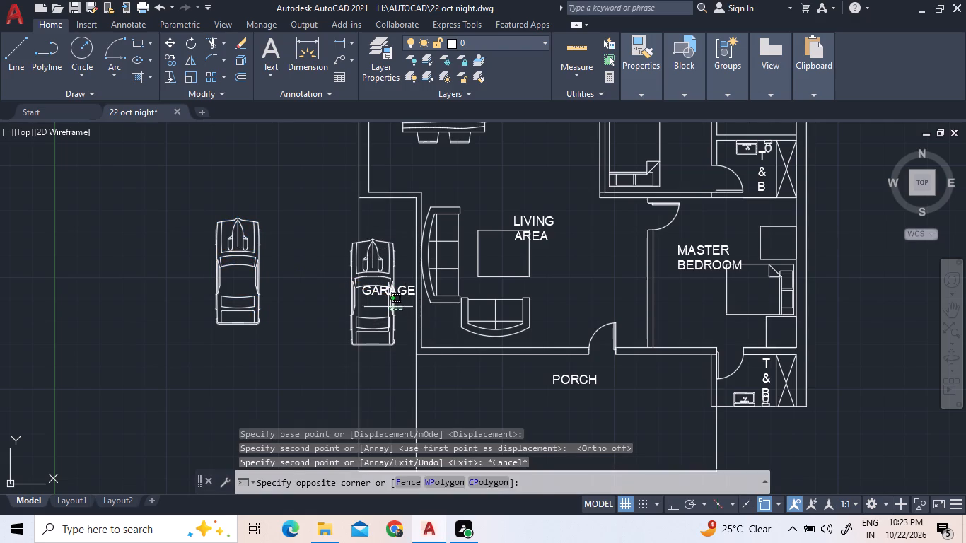
left_click(384, 306)
right_click(384, 306)
left_click(402, 274)
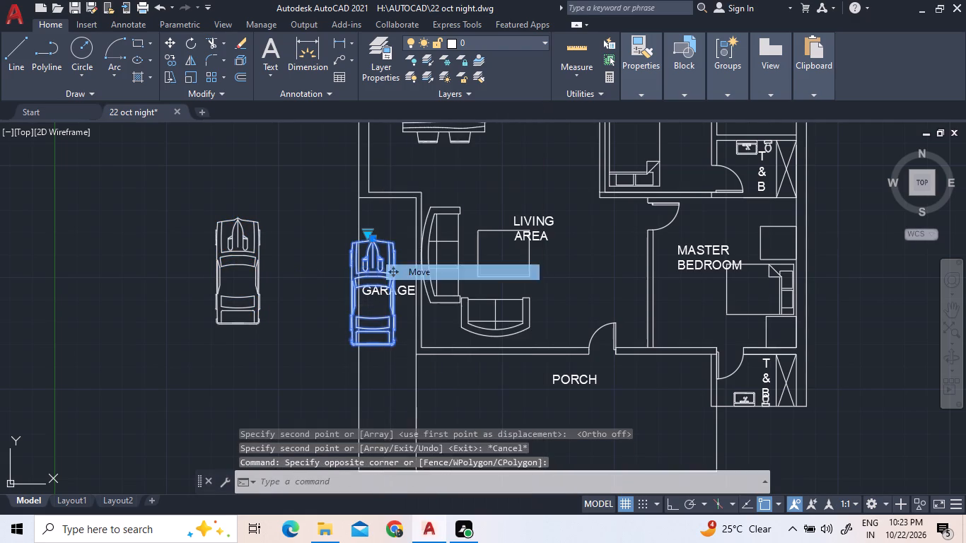
scroll(394, 279, "up", 2)
left_click(388, 284)
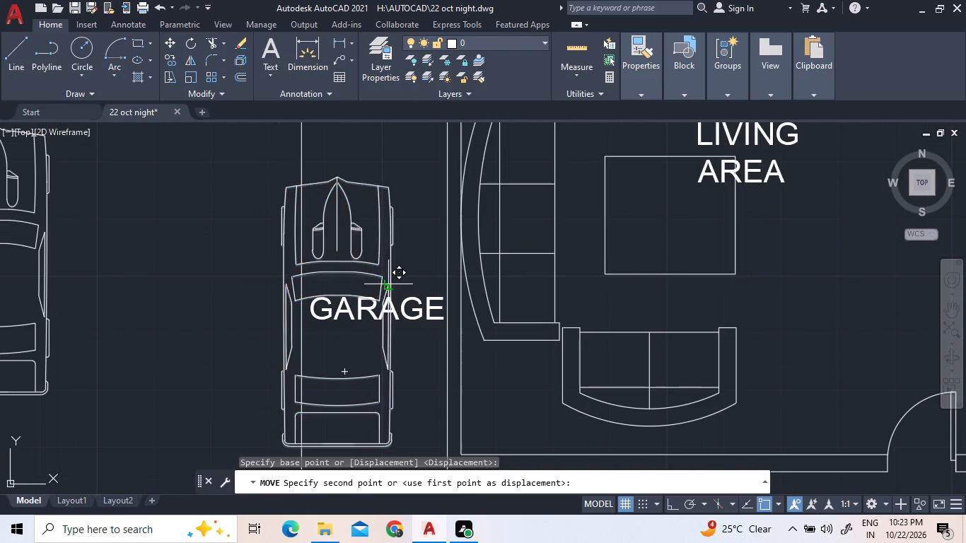
left_click(425, 281)
scroll(428, 280, "down", 2)
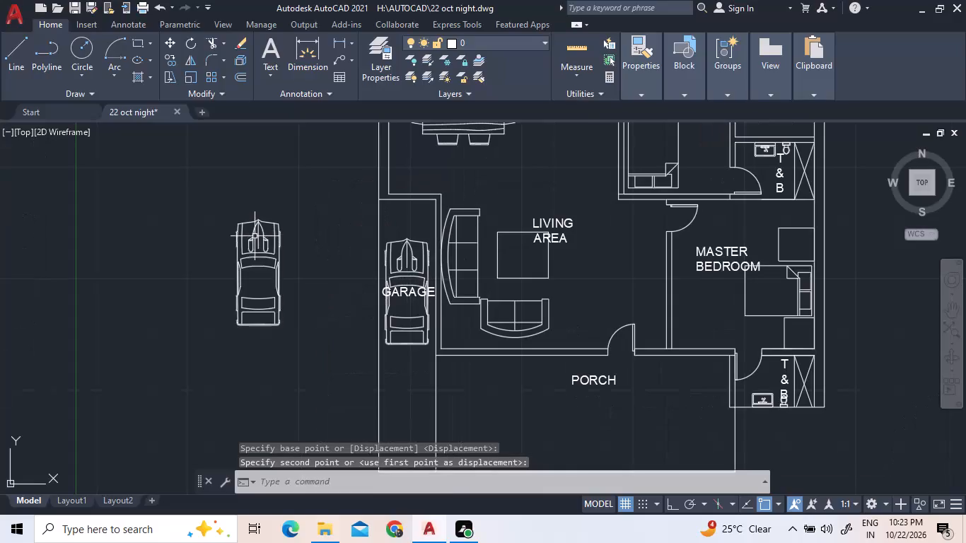
Delete the original car left outside the floor plan.
left_click(284, 295)
left_click(277, 286)
key("Delete")
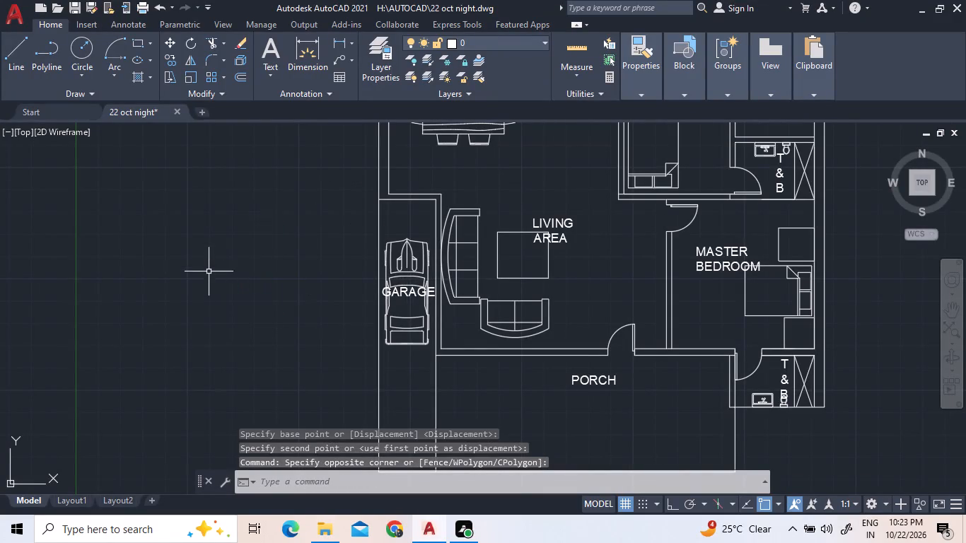
Extend the wall line between BEDROOM1 and the unlabelled space beside it to the outer edge of the house wall.
scroll(270, 293, "down", 2)
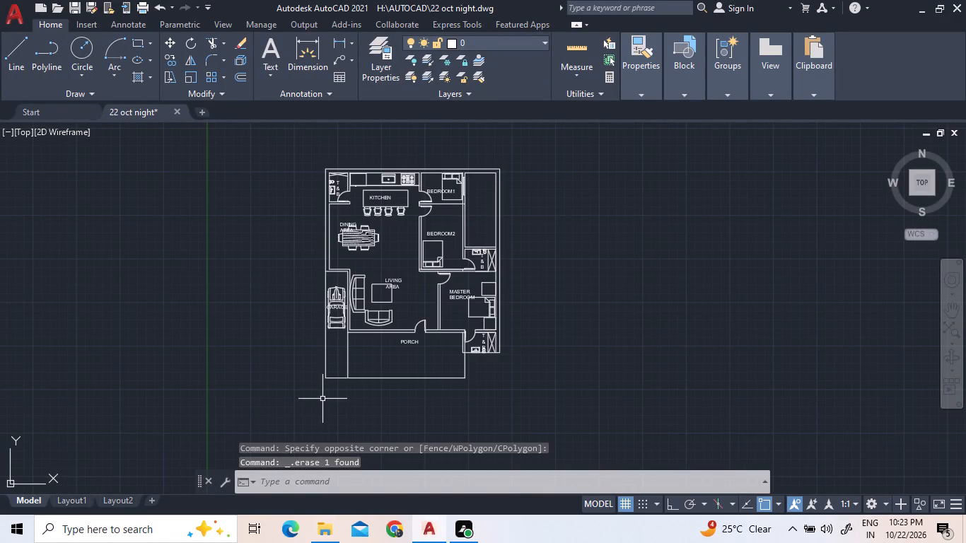
scroll(378, 149, "up", 2)
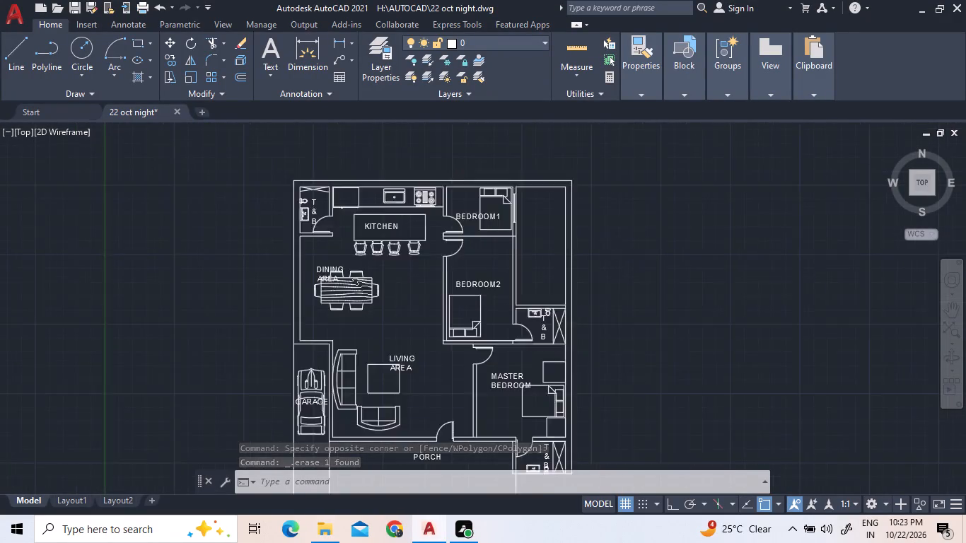
scroll(380, 161, "down", 1)
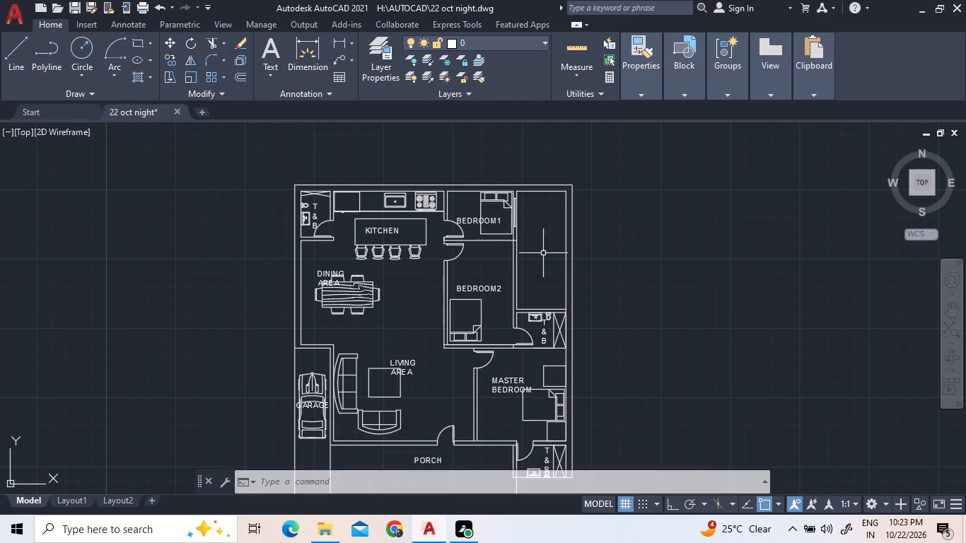
scroll(544, 153, "up", 2)
scroll(542, 155, "down", 1)
left_click(225, 42)
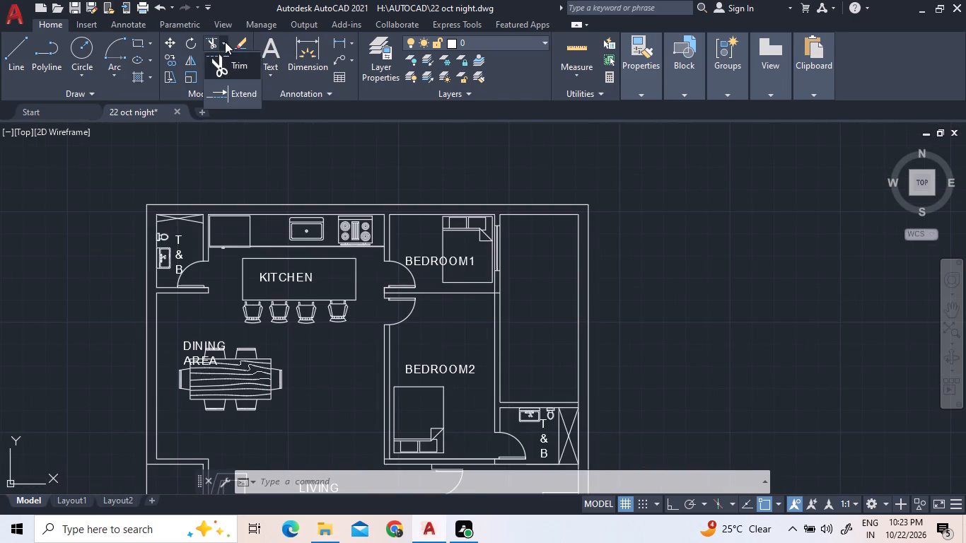
left_click(227, 84)
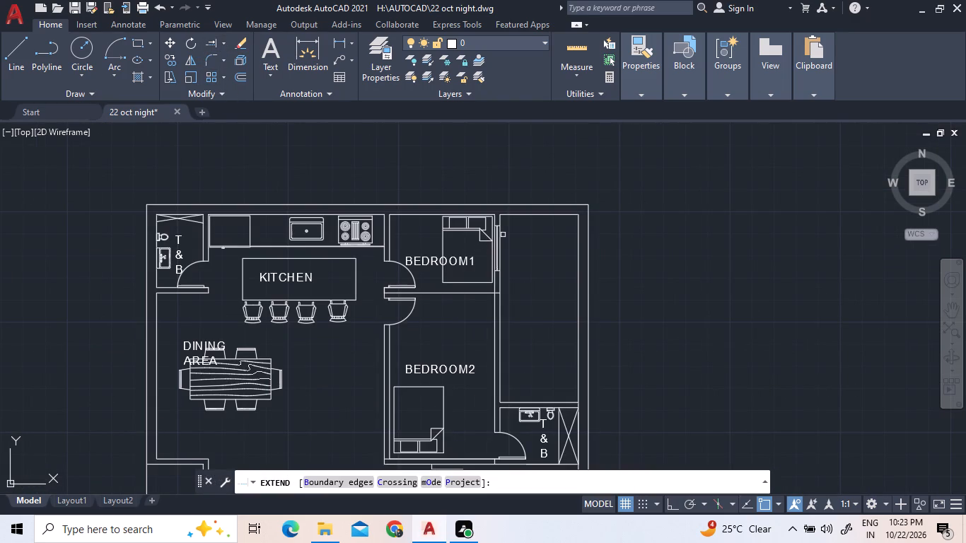
scroll(504, 234, "up", 3)
scroll(489, 178, "down", 3)
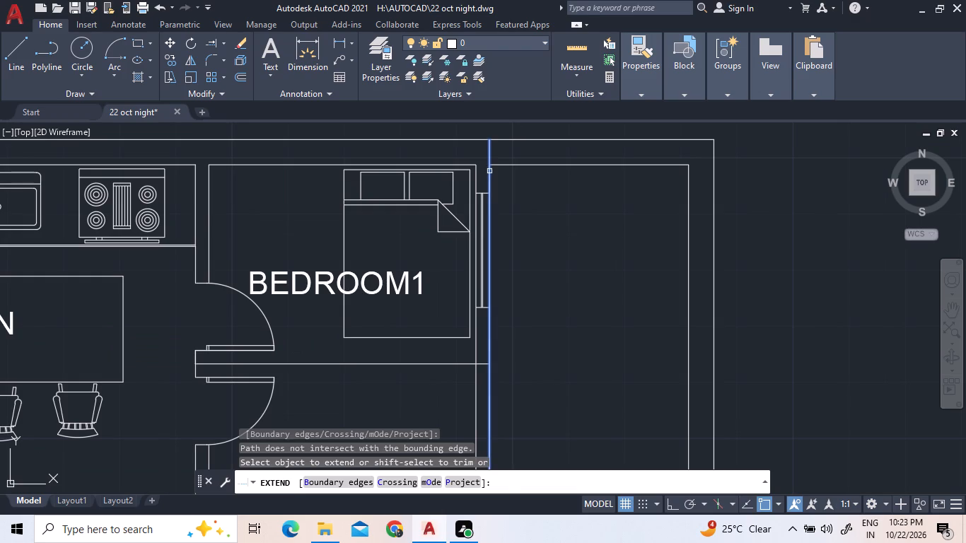
left_click(489, 171)
Extend the wall line between the unlabelled space and BEDROOM2's T&B to the outer house wall, and finish the Extend command.
scroll(526, 197, "down", 3)
scroll(562, 325, "up", 3)
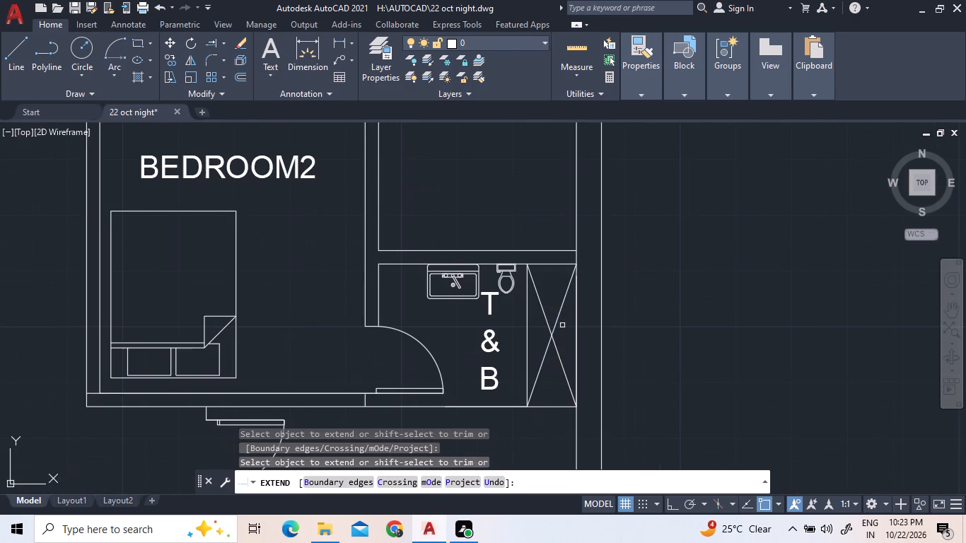
left_click(570, 249)
scroll(569, 269, "down", 1)
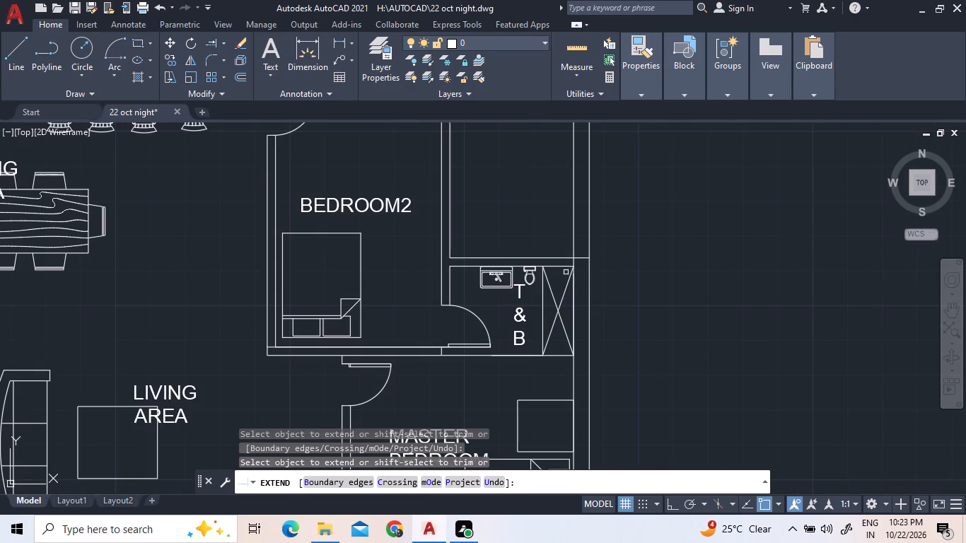
scroll(564, 278, "down", 2)
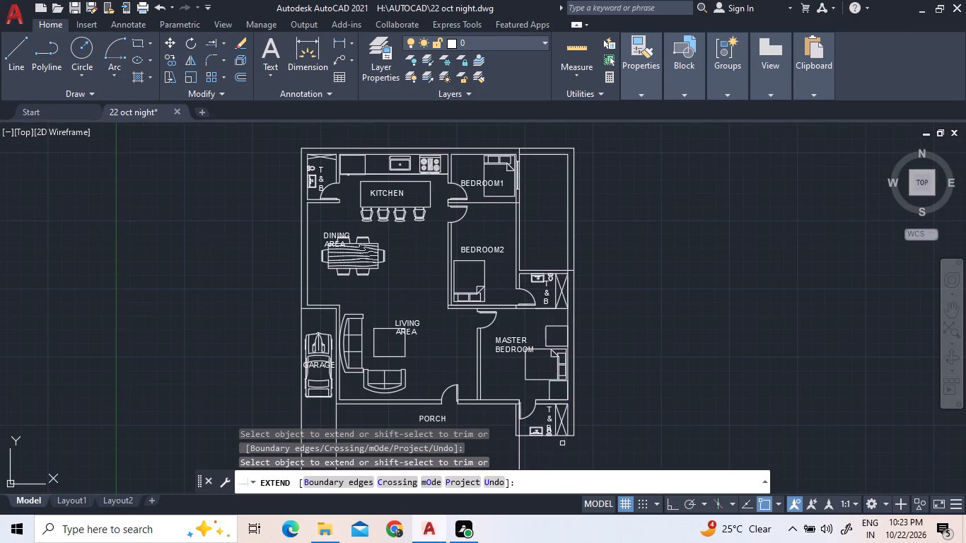
scroll(562, 445, "up", 1)
scroll(569, 443, "down", 3)
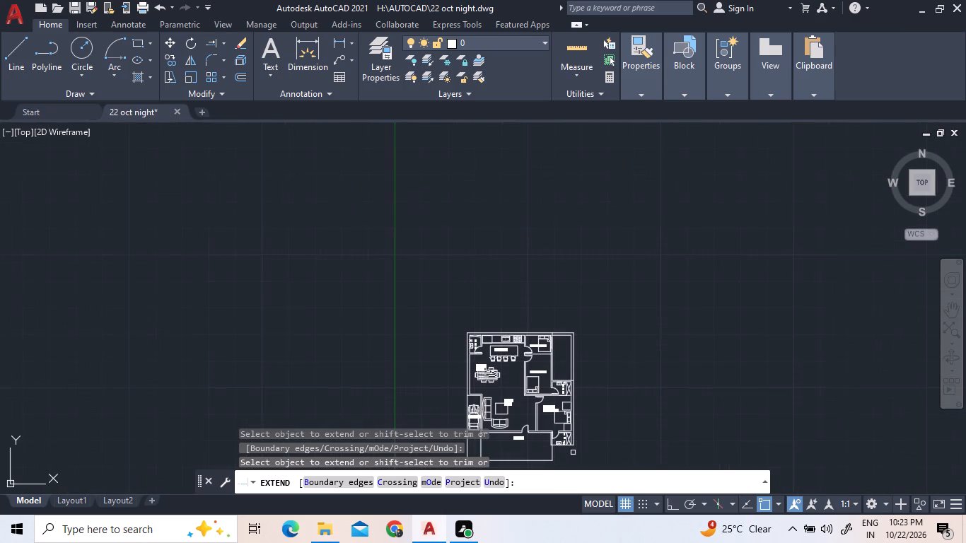
right_click(636, 350)
left_click(694, 177)
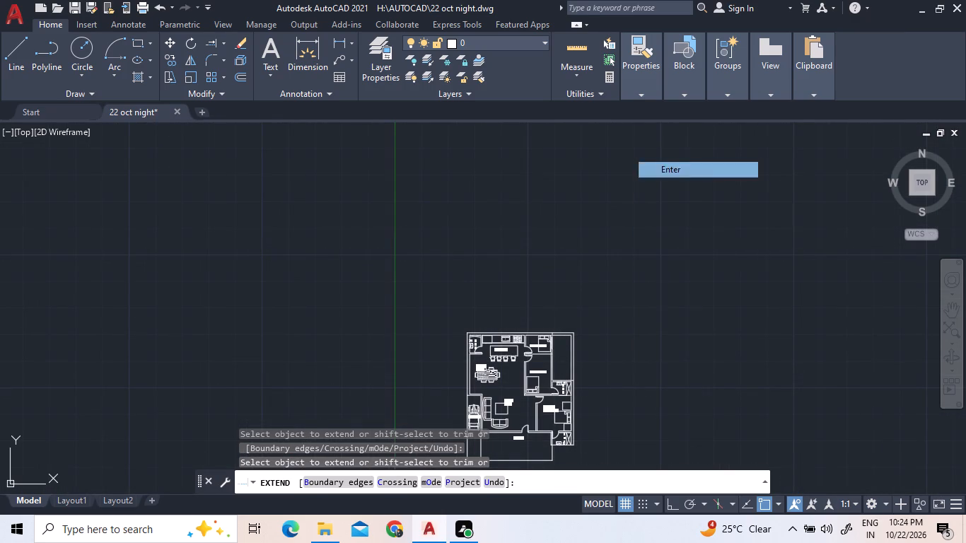
Trim away the outer wall lines enclosing the unlabelled space beside BEDROOM1 and BEDROOM2, and finish the Trim command.
scroll(578, 399, "up", 2)
scroll(623, 264, "up", 1)
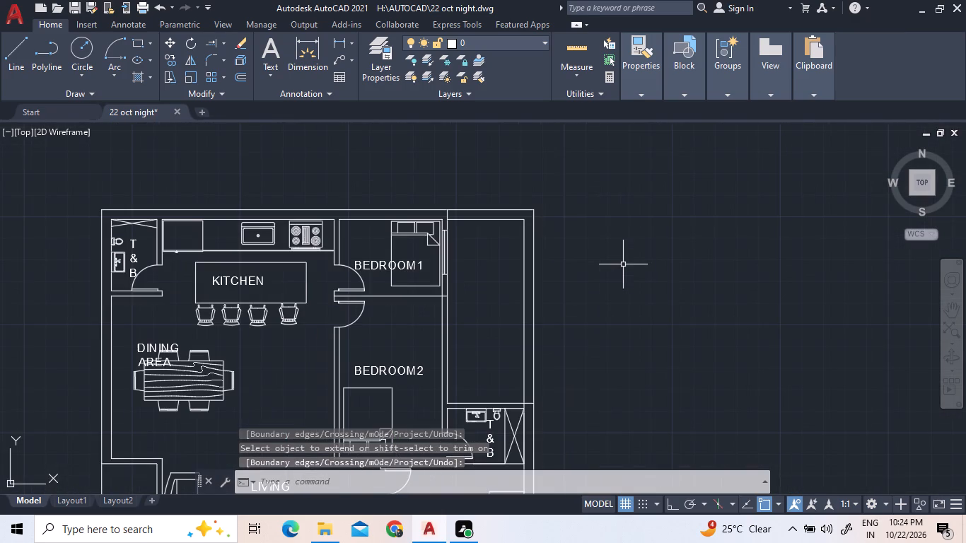
left_click(223, 47)
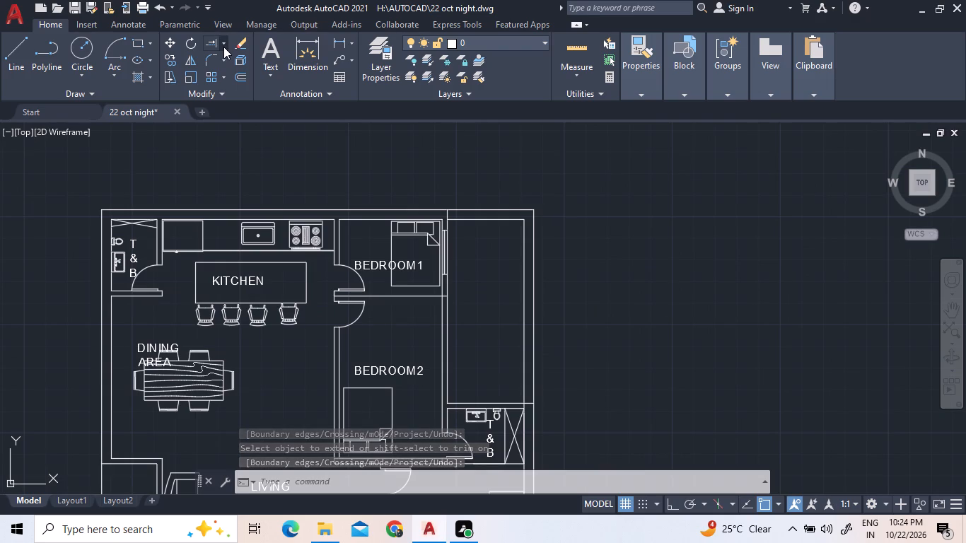
left_click(229, 74)
left_click_drag(591, 375, 576, 363)
left_click(491, 201)
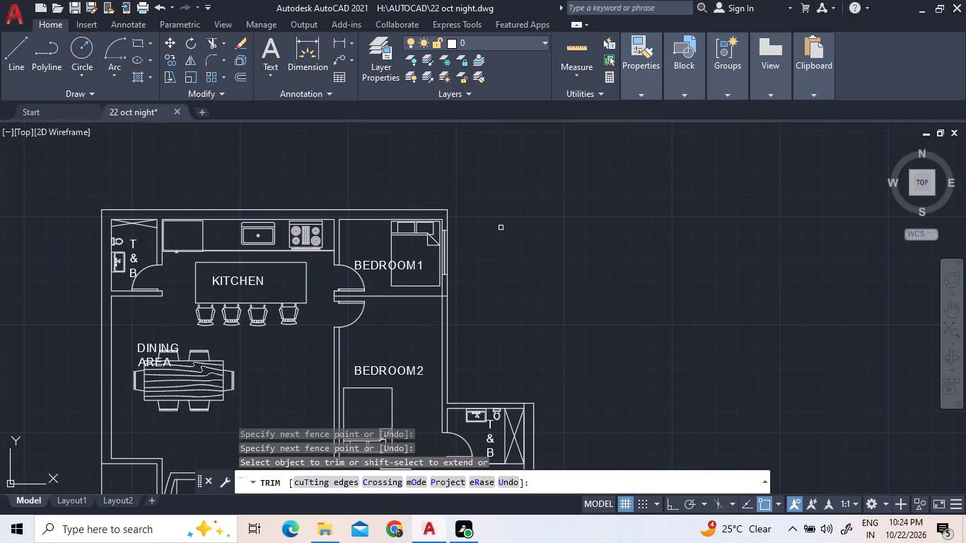
scroll(501, 229, "down", 2)
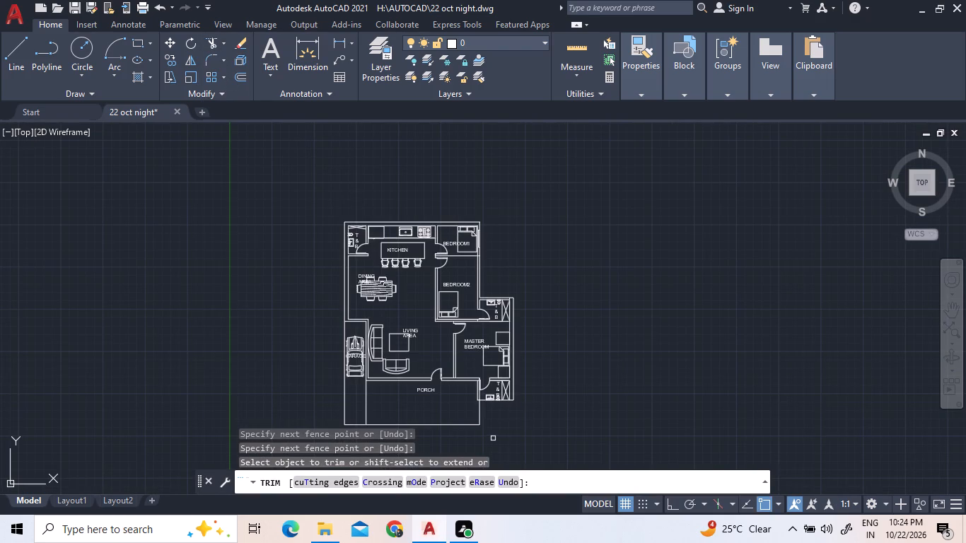
right_click(295, 306)
left_click(313, 317)
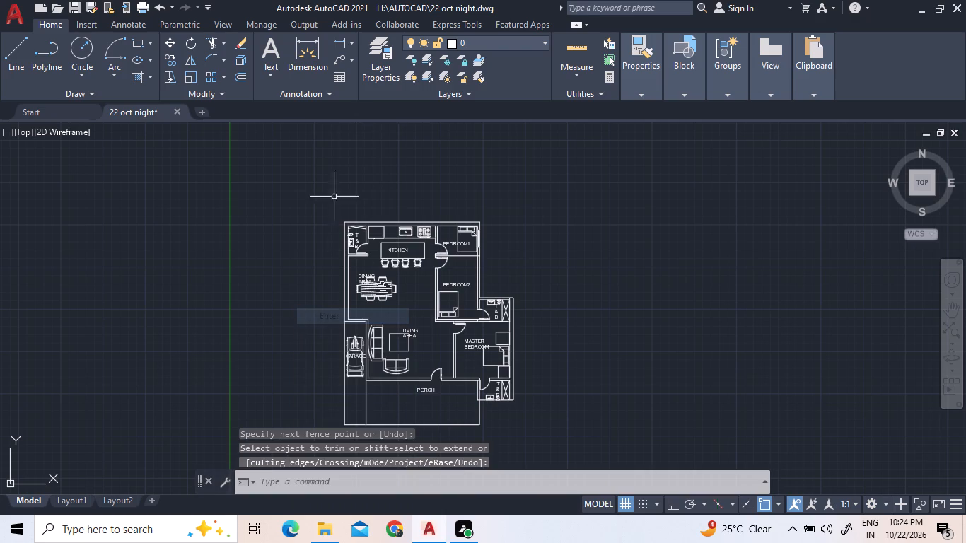
Add a vertical linear dimension for the full height of the house on the garage side, placed outside the plan.
left_click(339, 43)
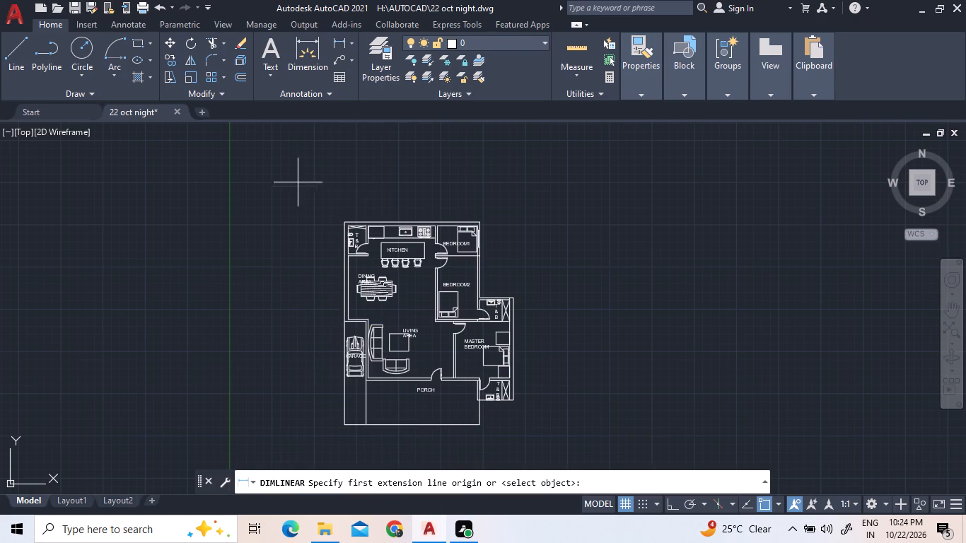
left_click(341, 219)
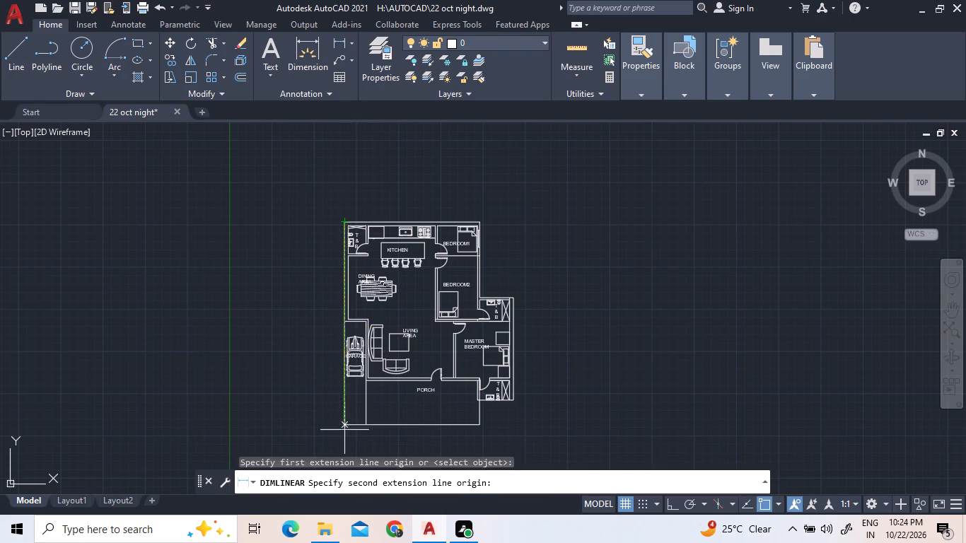
left_click(344, 426)
left_click(314, 417)
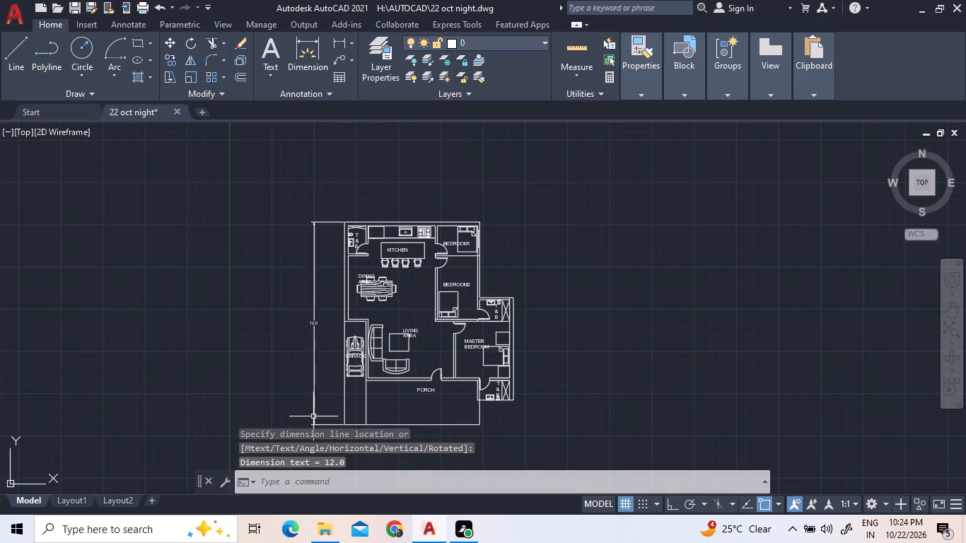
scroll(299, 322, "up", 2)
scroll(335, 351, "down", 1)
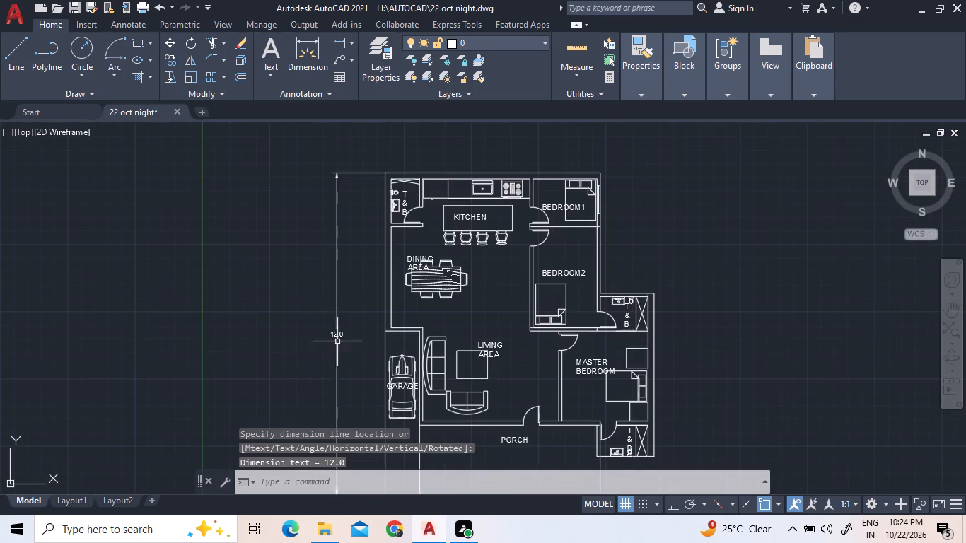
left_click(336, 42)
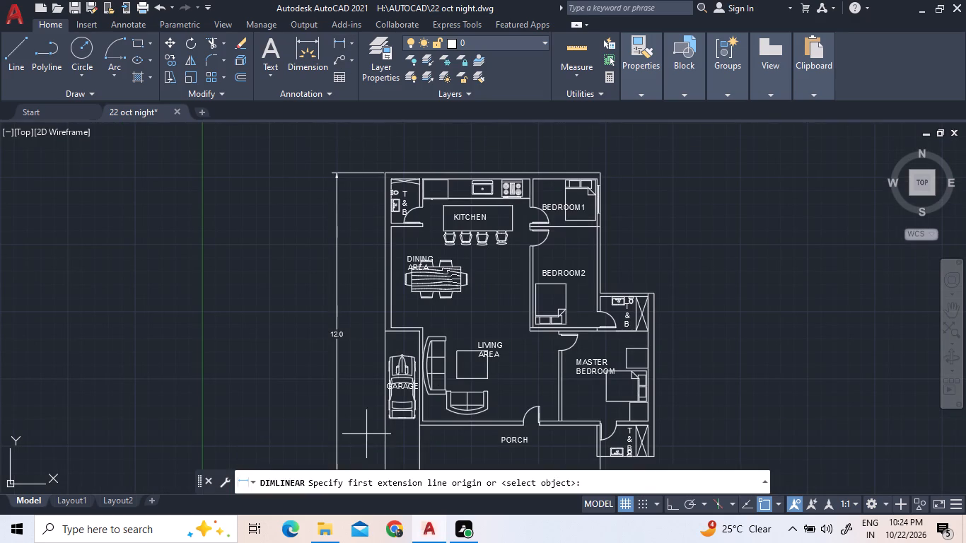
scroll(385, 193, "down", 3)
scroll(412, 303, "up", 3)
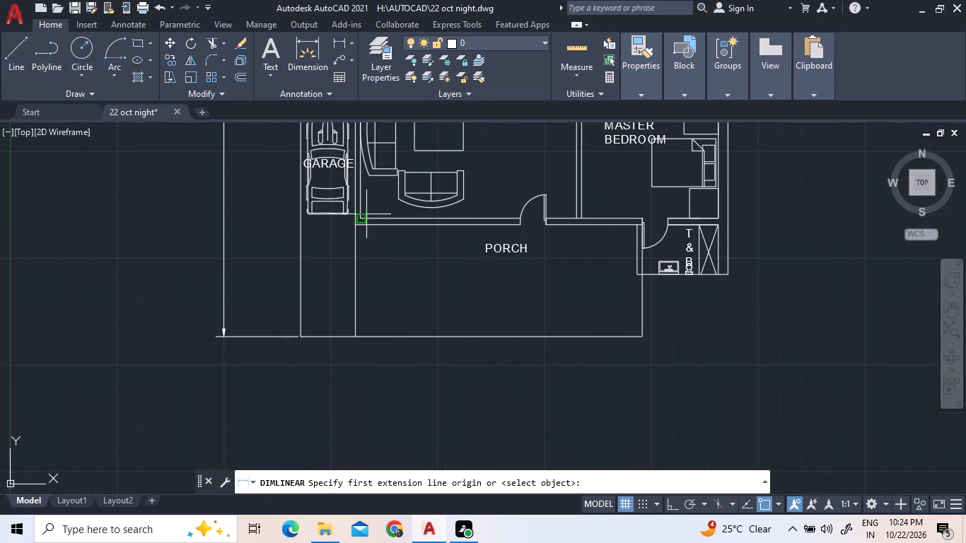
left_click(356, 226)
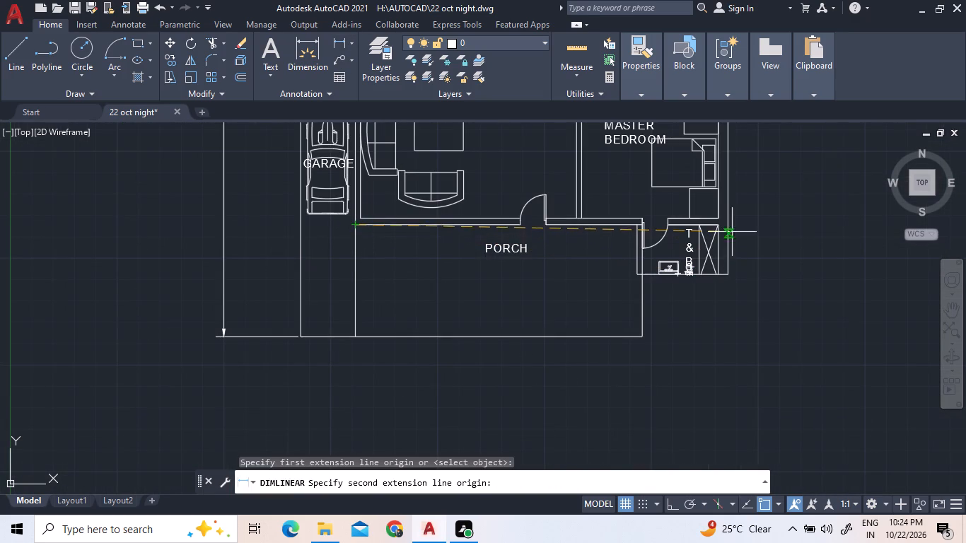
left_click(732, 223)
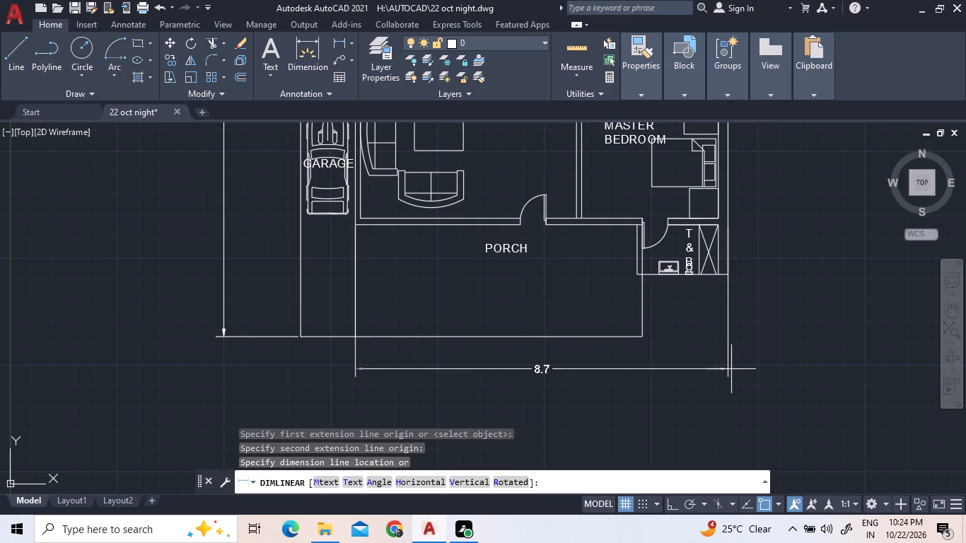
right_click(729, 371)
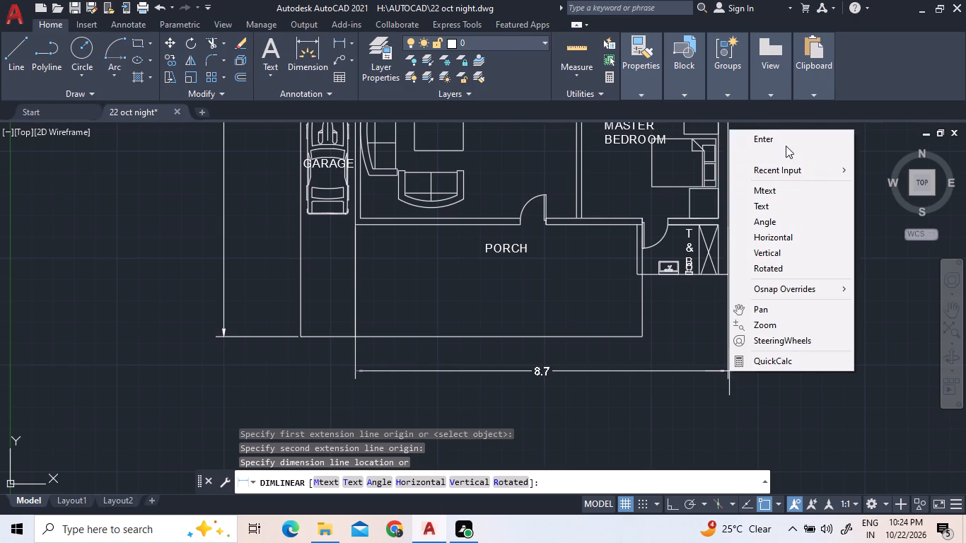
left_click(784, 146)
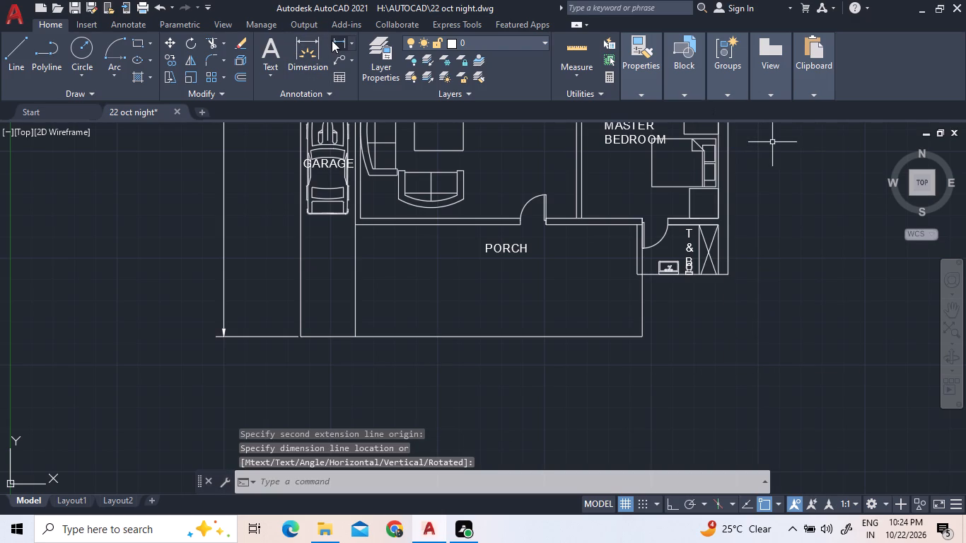
Add a horizontal linear dimension from the master bedroom's outer wall to the garage's outer line, placed below the porch.
left_click(332, 40)
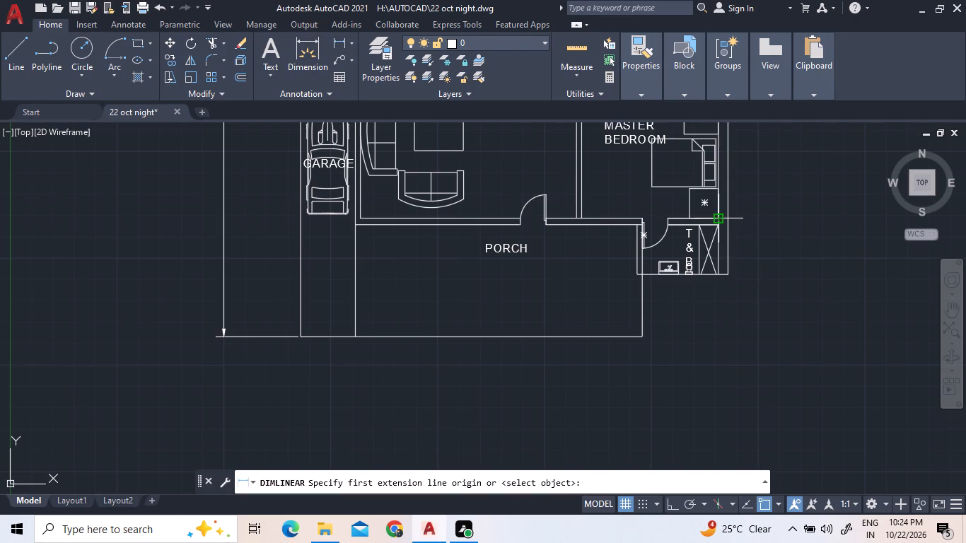
scroll(735, 217, "up", 2)
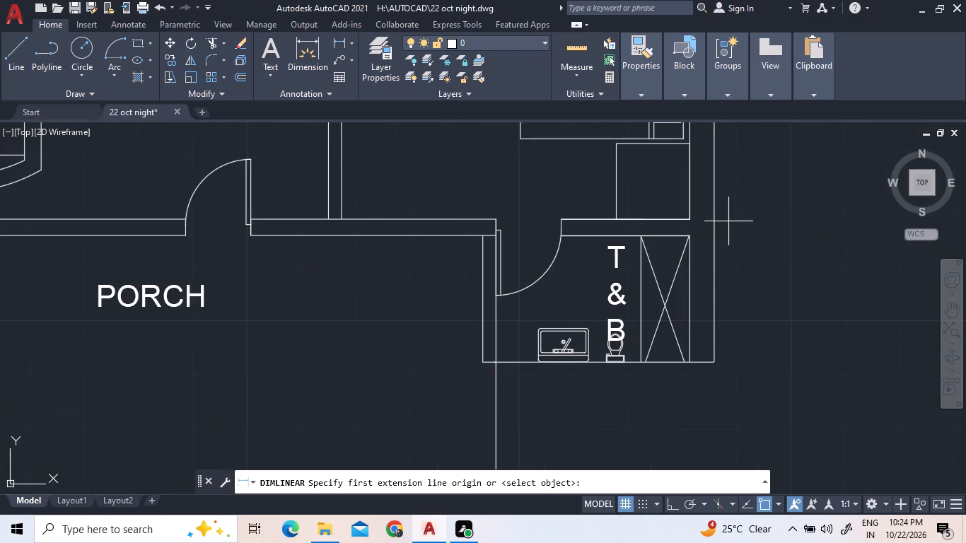
left_click(714, 219)
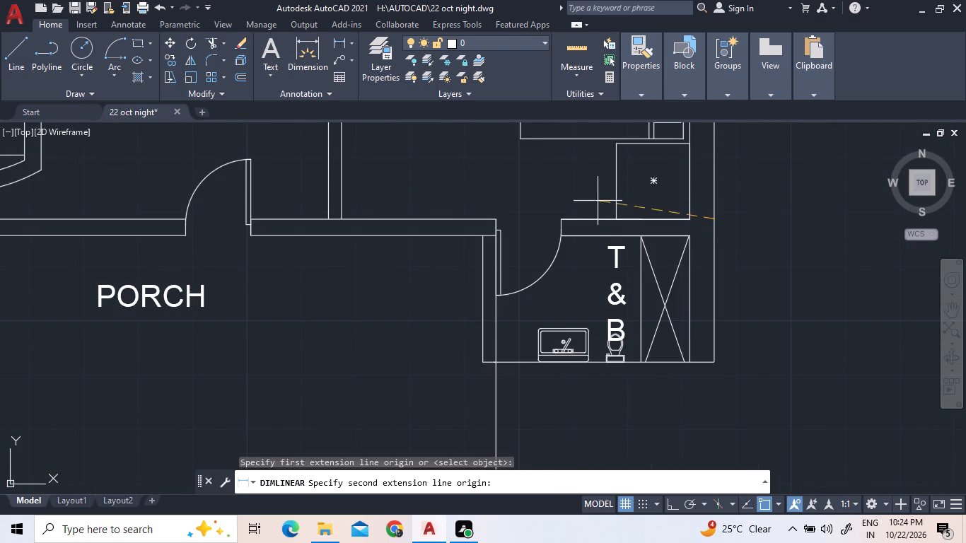
scroll(591, 214, "down", 1)
scroll(259, 223, "down", 3)
scroll(202, 218, "up", 3)
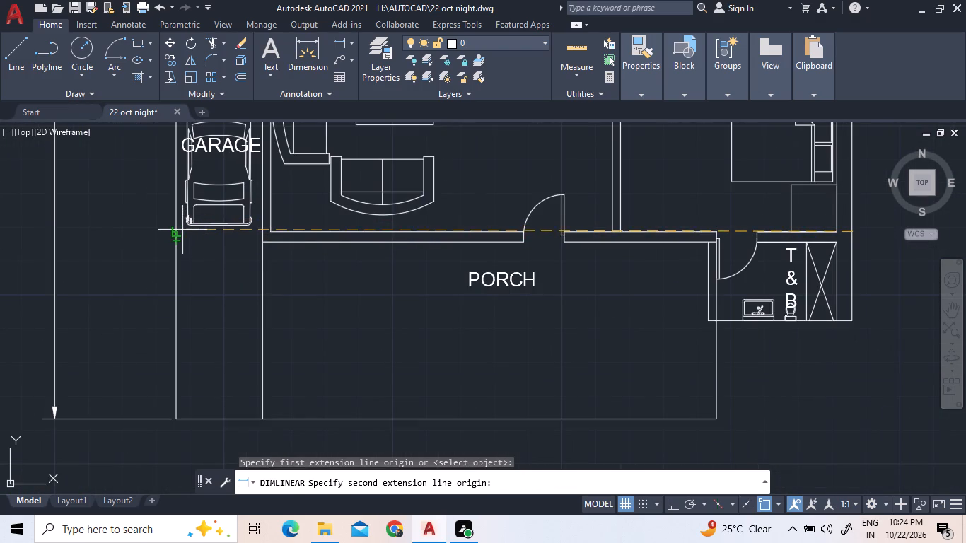
scroll(182, 230, "up", 4)
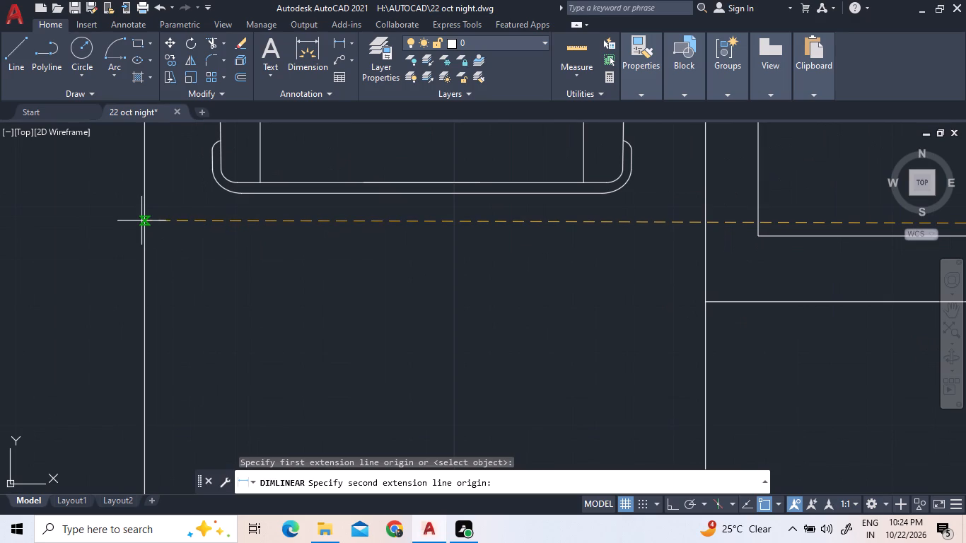
left_click(144, 221)
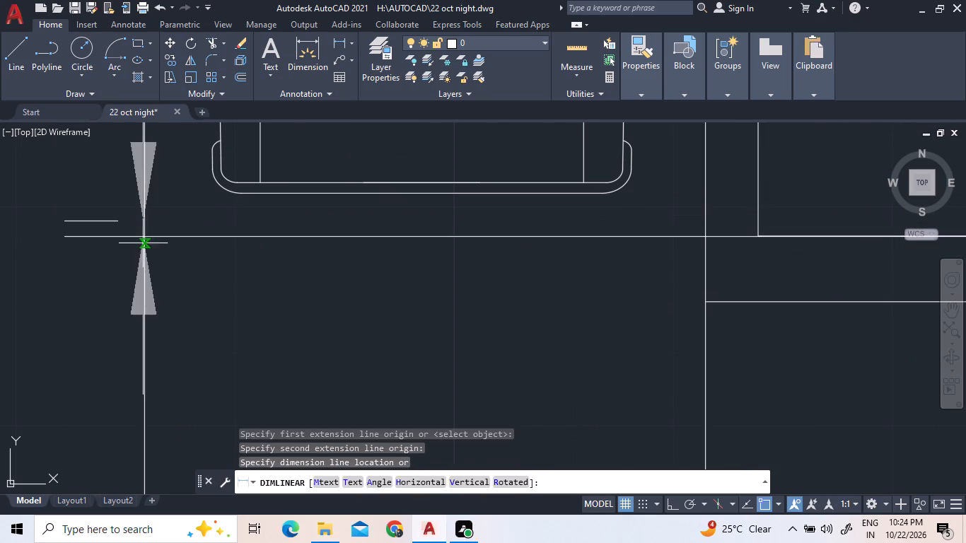
scroll(143, 245, "down", 7)
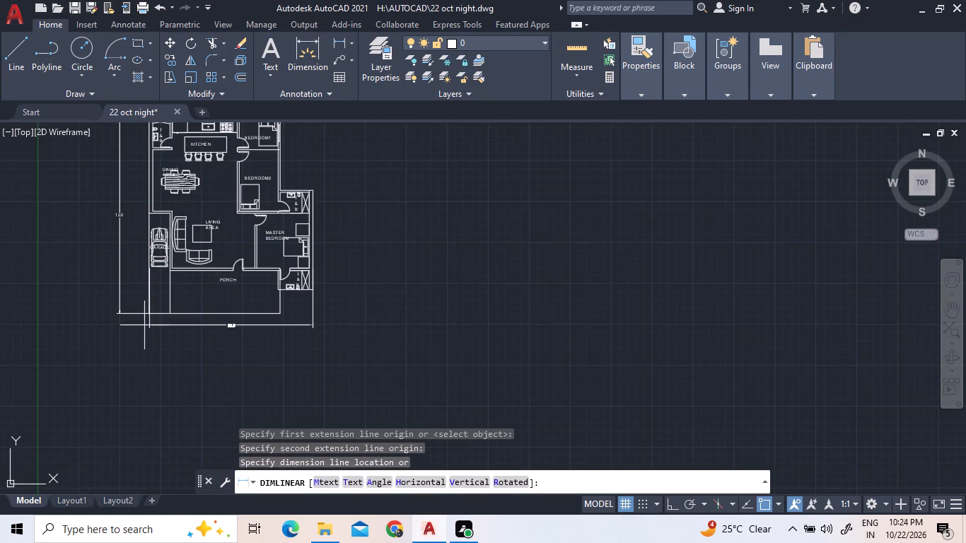
scroll(144, 325, "up", 3)
left_click(144, 325)
Add a vertical linear dimension along the master bedroom's outer wall, from BEDROOM2's T&B corner to the porch-side T&B corner.
scroll(189, 361, "down", 3)
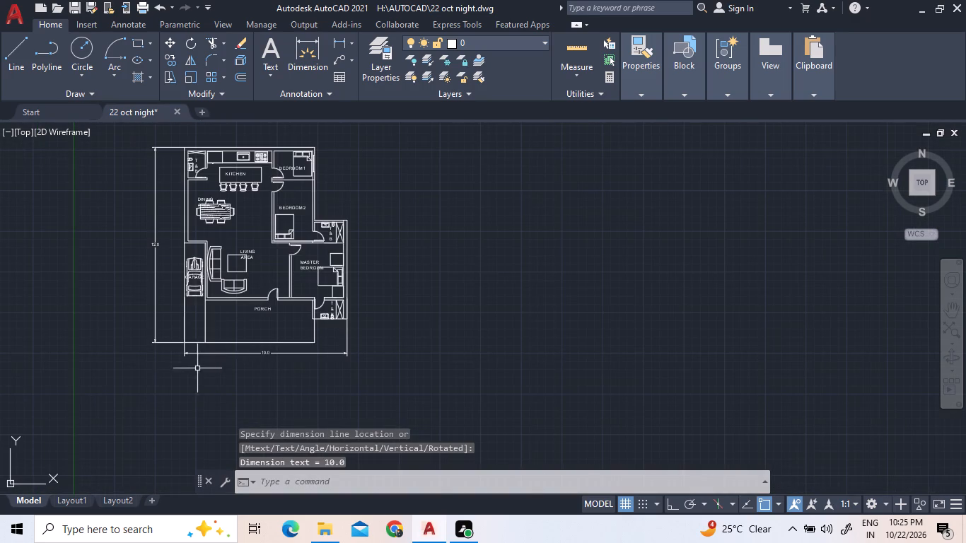
scroll(305, 173, "up", 2)
scroll(296, 180, "down", 1)
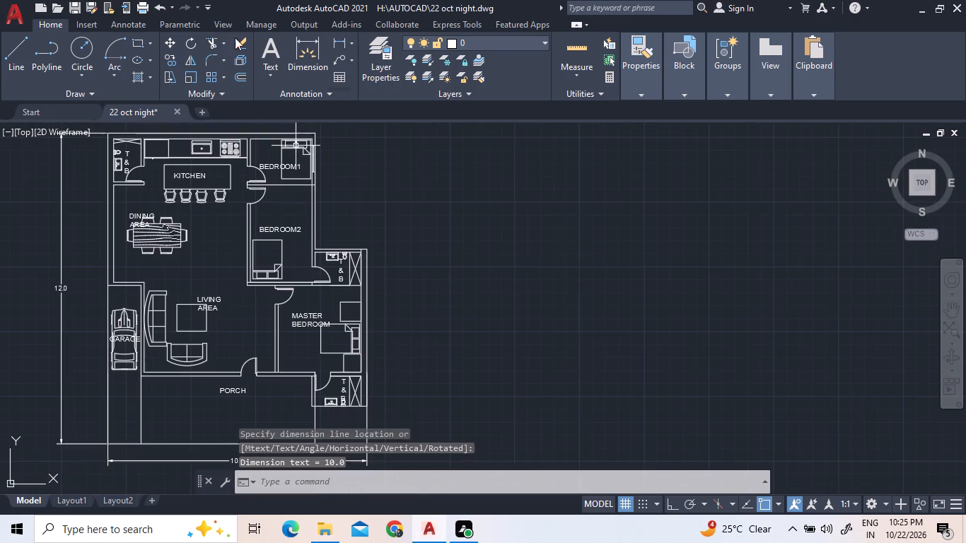
left_click(341, 38)
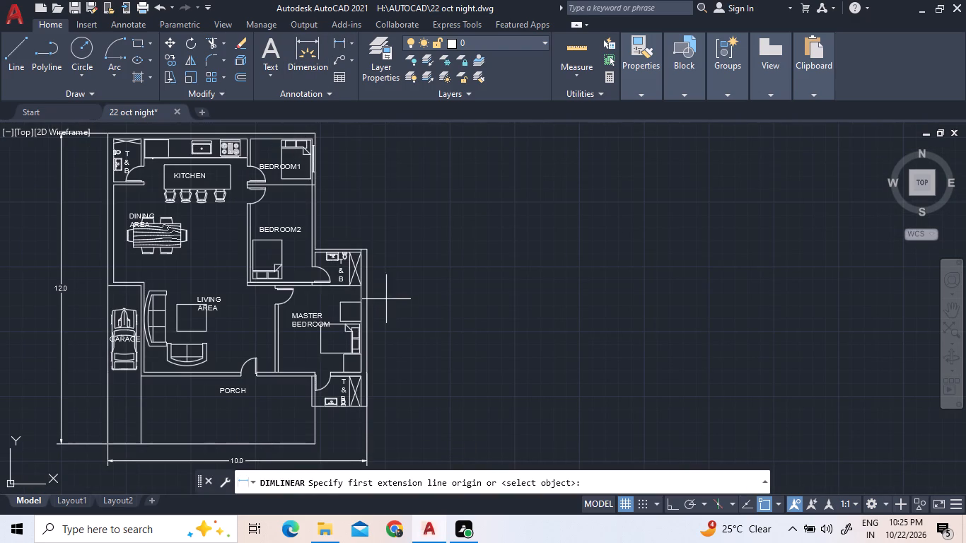
left_click(368, 249)
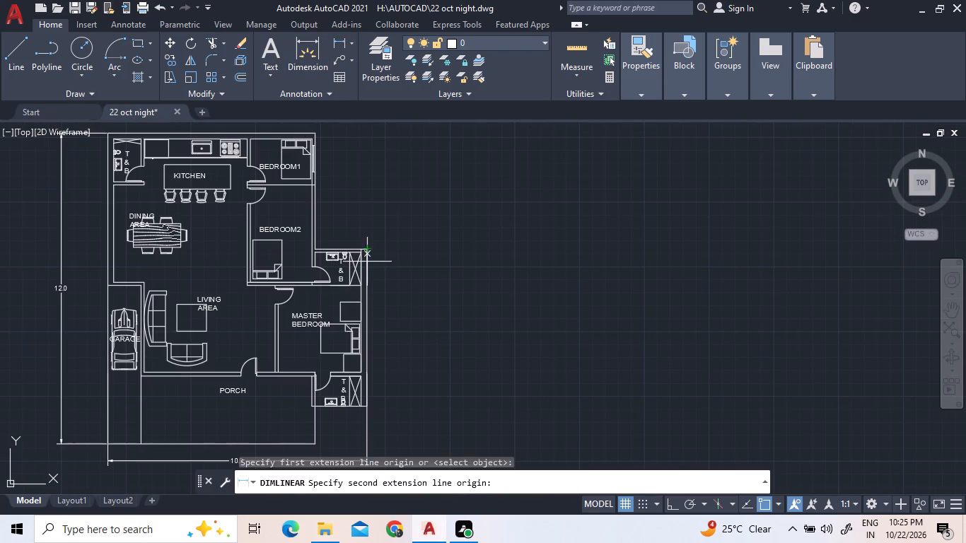
scroll(358, 385, "up", 3)
scroll(407, 366, "down", 3)
scroll(395, 409, "up", 4)
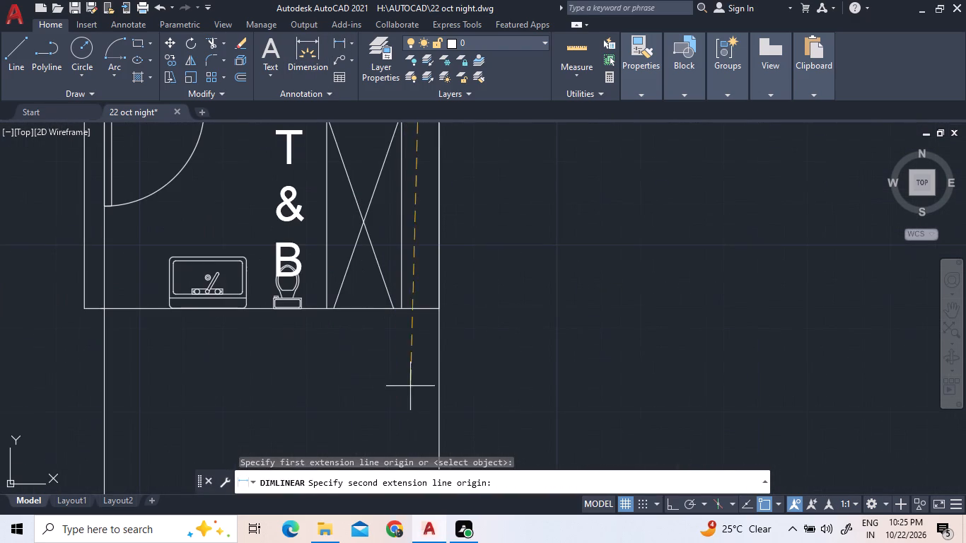
left_click(436, 309)
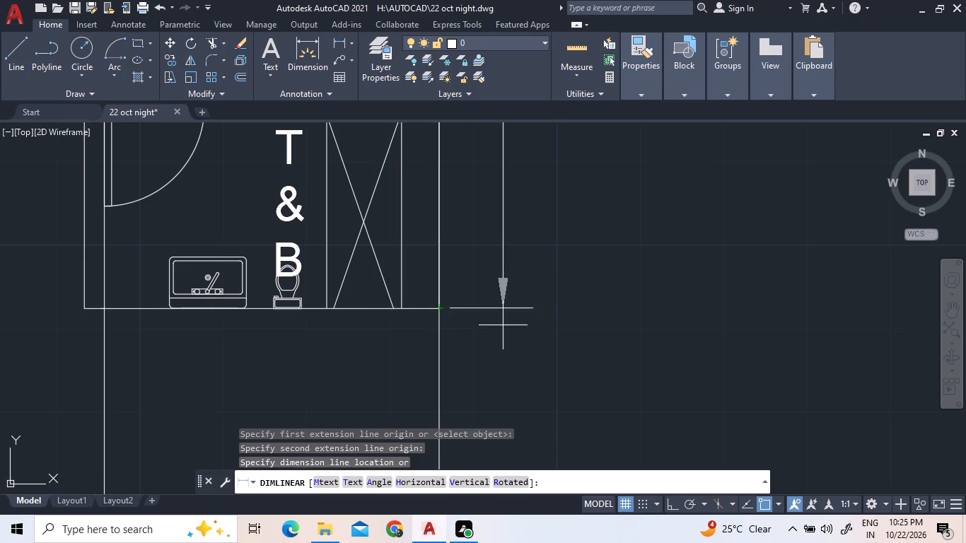
left_click(503, 325)
Add a vertical linear dimension along the bedrooms' outer wall, from BEDROOM1's outer corner to the T&B wall.
scroll(552, 411, "down", 4)
scroll(576, 336, "down", 2)
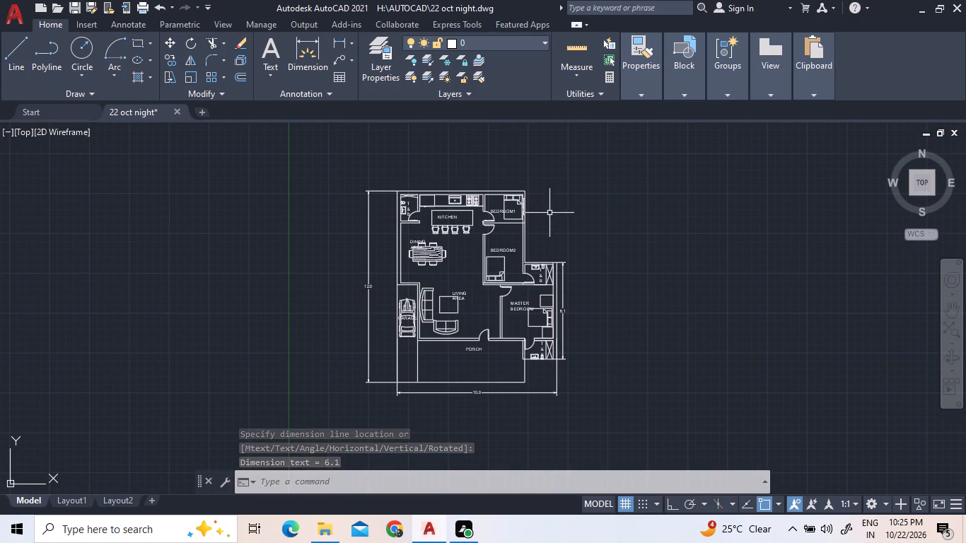
scroll(548, 209, "up", 2)
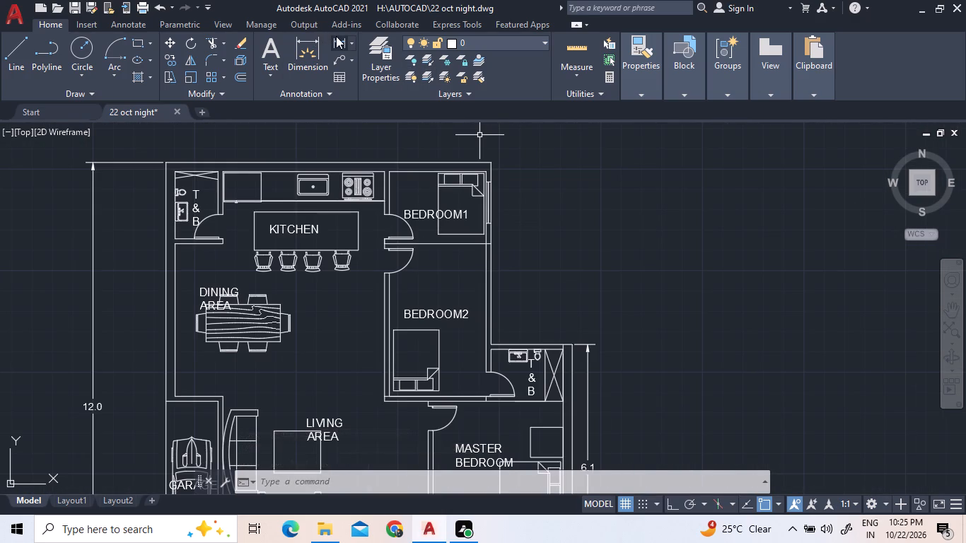
left_click(336, 36)
left_click(492, 160)
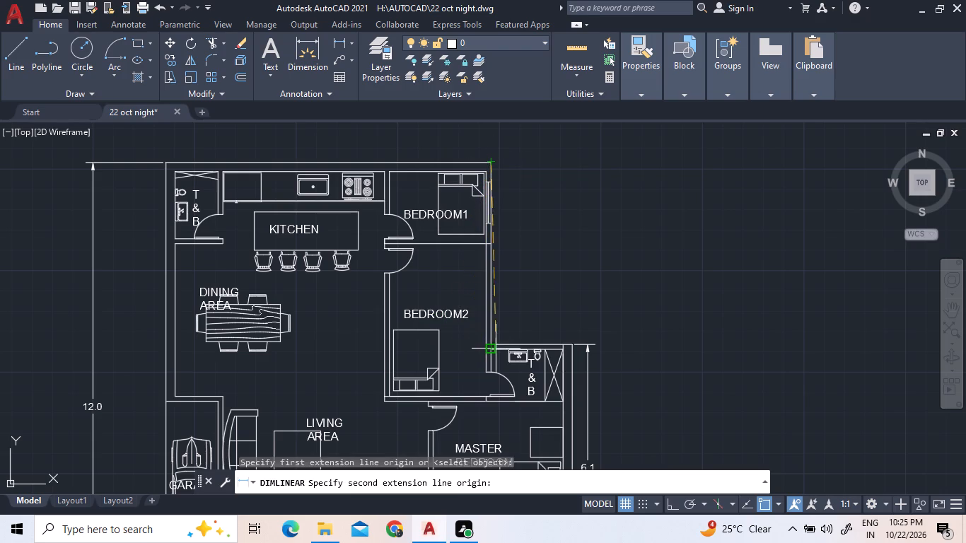
scroll(496, 347, "up", 3)
left_click(472, 333)
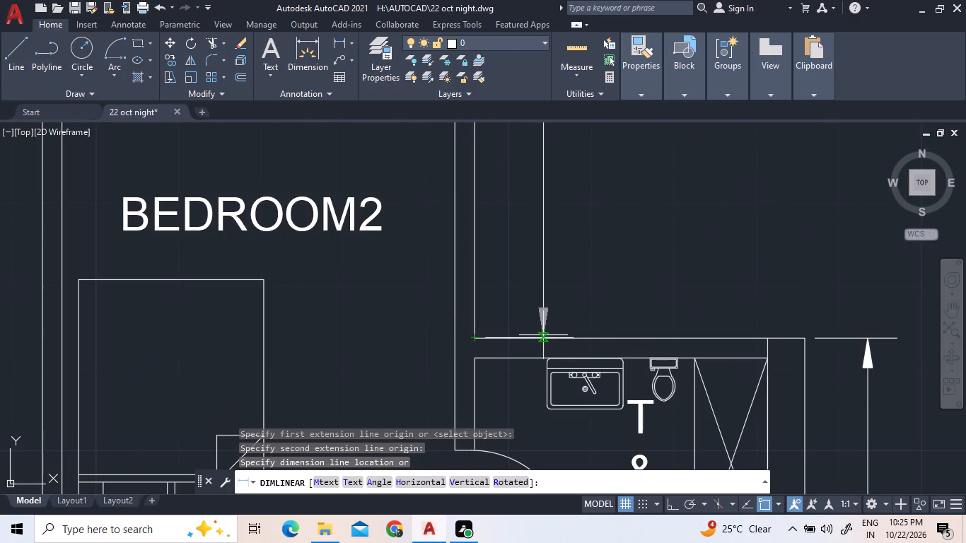
left_click(598, 338)
Add a horizontal linear dimension outside the kitchen wall, from the T&B's outer corner to BEDROOM1's partition wall.
scroll(600, 354, "down", 3)
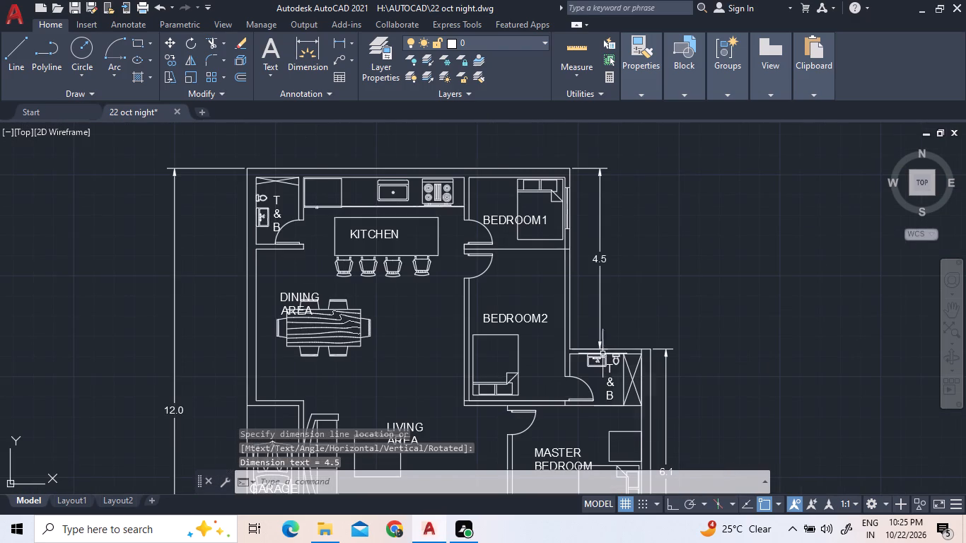
left_click(337, 44)
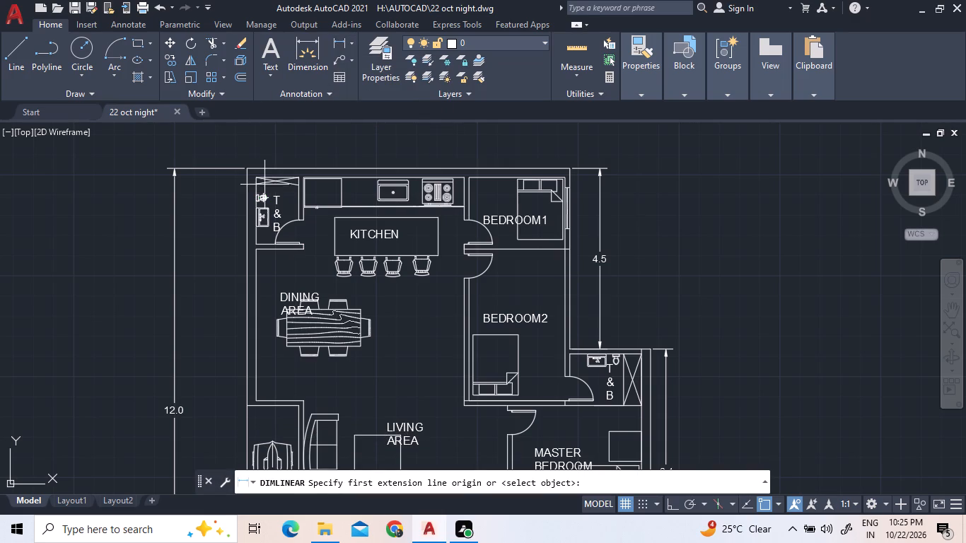
left_click(247, 168)
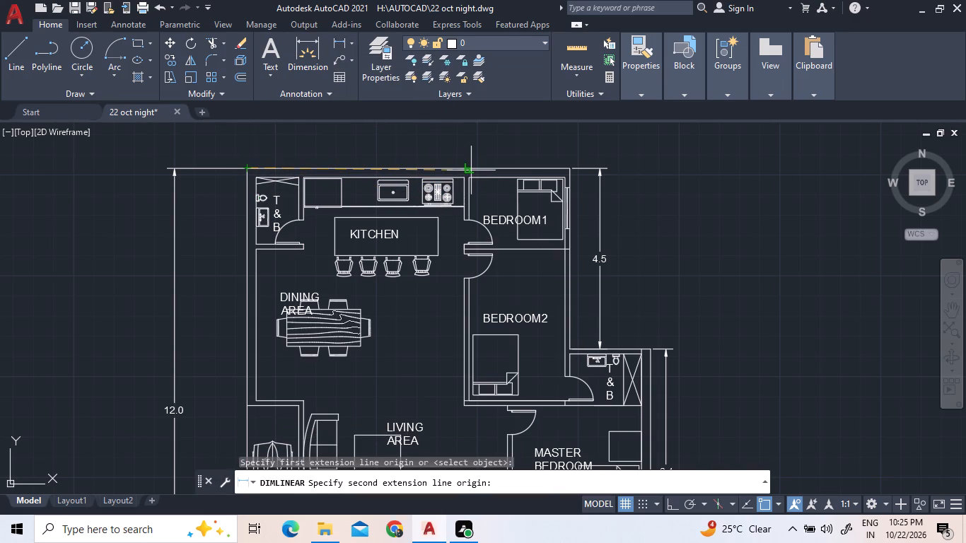
scroll(465, 170, "up", 3)
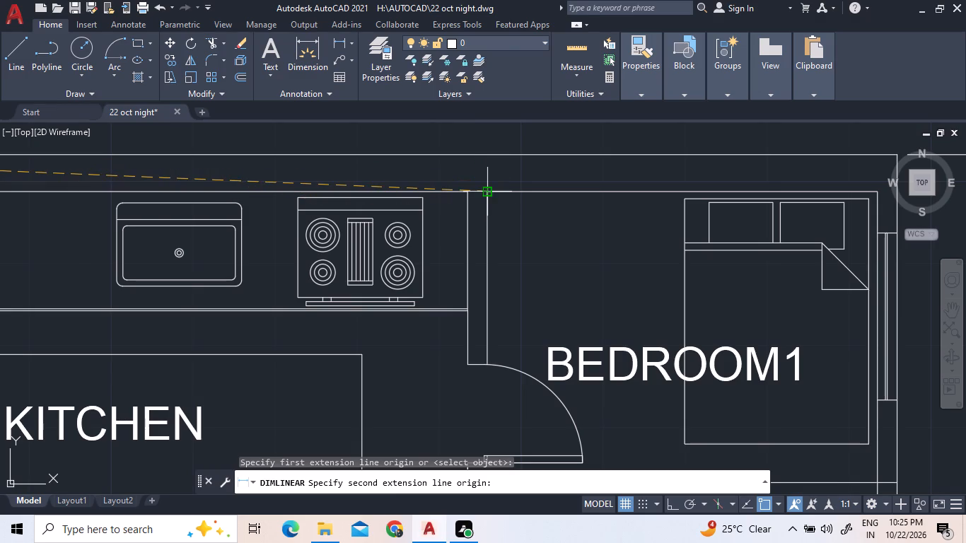
left_click(490, 153)
scroll(496, 168, "down", 2)
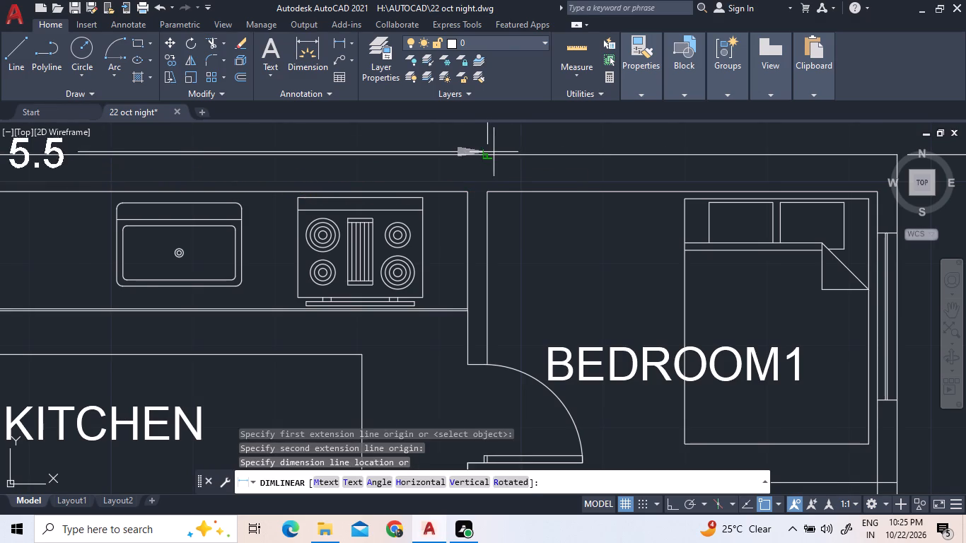
left_click(497, 144)
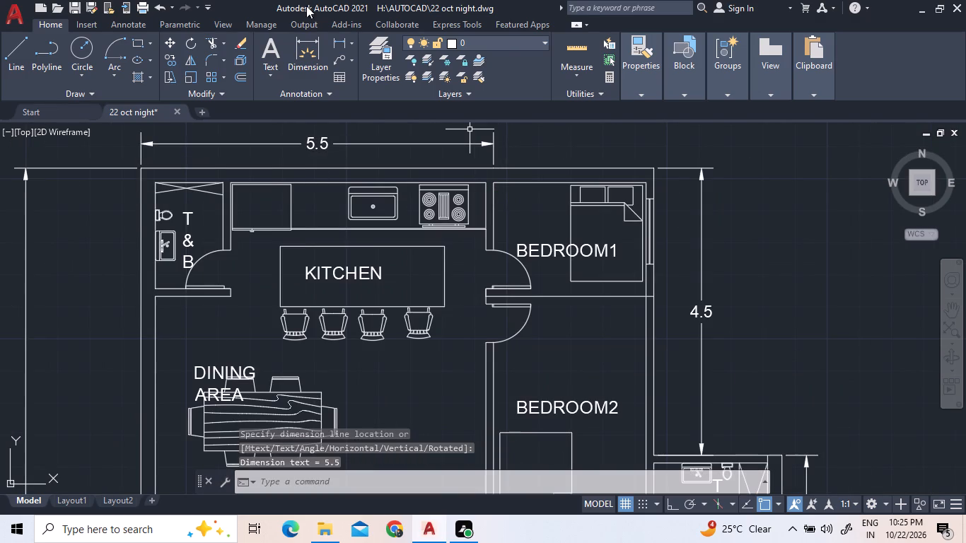
Add a horizontal linear dimension outside BEDROOM1, from its kitchen-side partition wall to the house's outer corner, in line with the kitchen dimension.
left_click(342, 42)
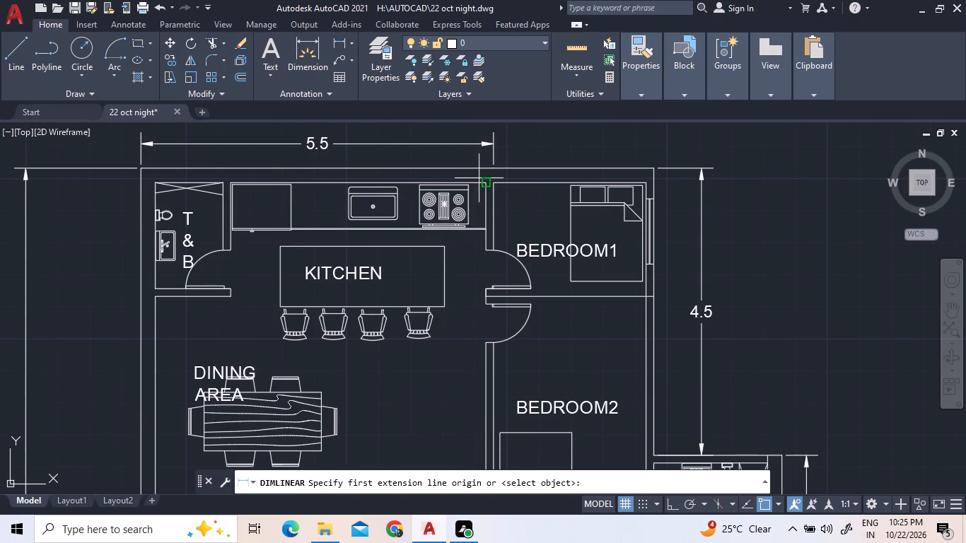
left_click(489, 163)
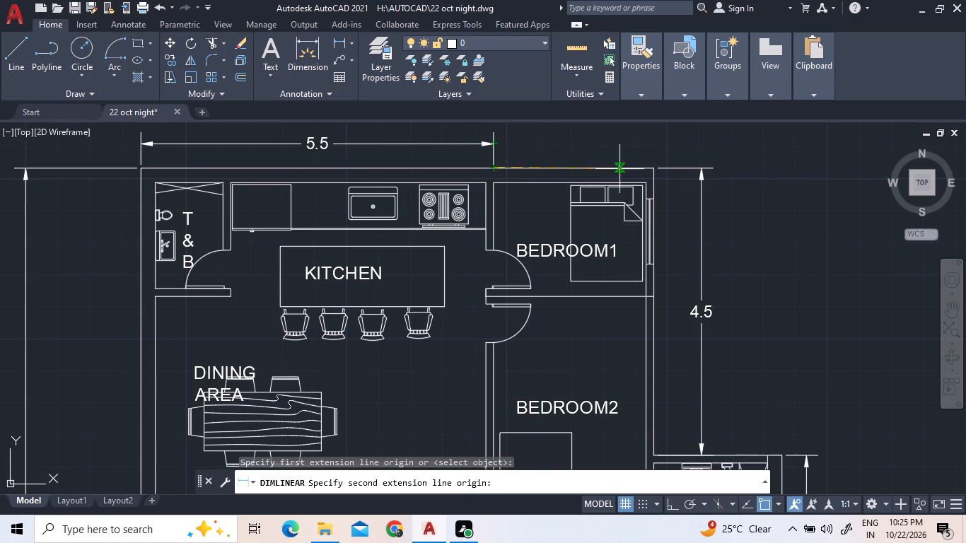
left_click(656, 171)
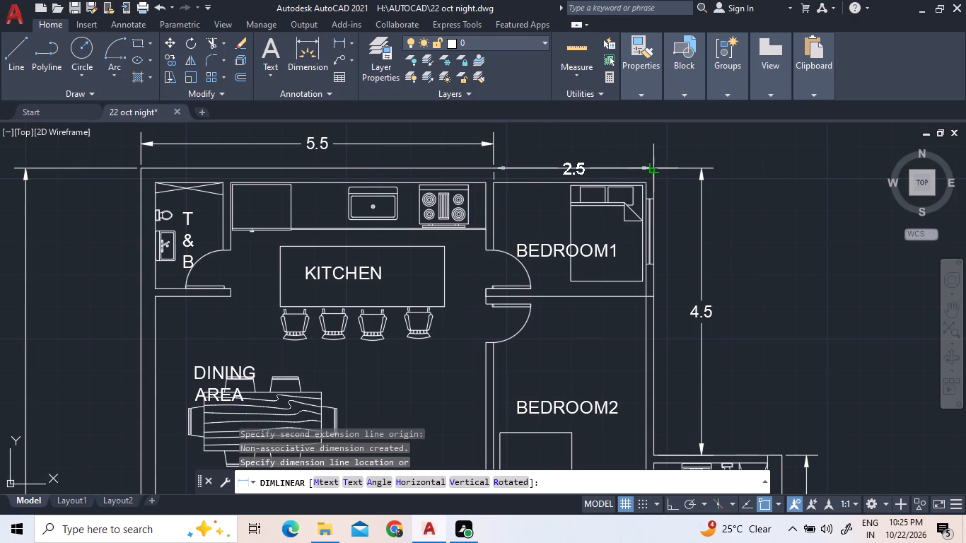
left_click(658, 148)
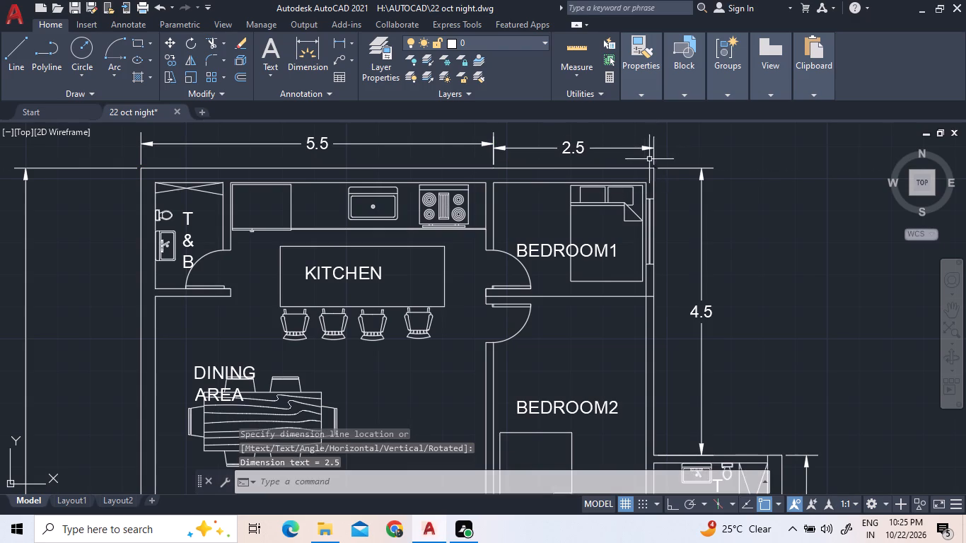
Add the multiline text title GROUND FLOOR PLAN below the porch and its overall width dimension.
scroll(624, 182, "down", 4)
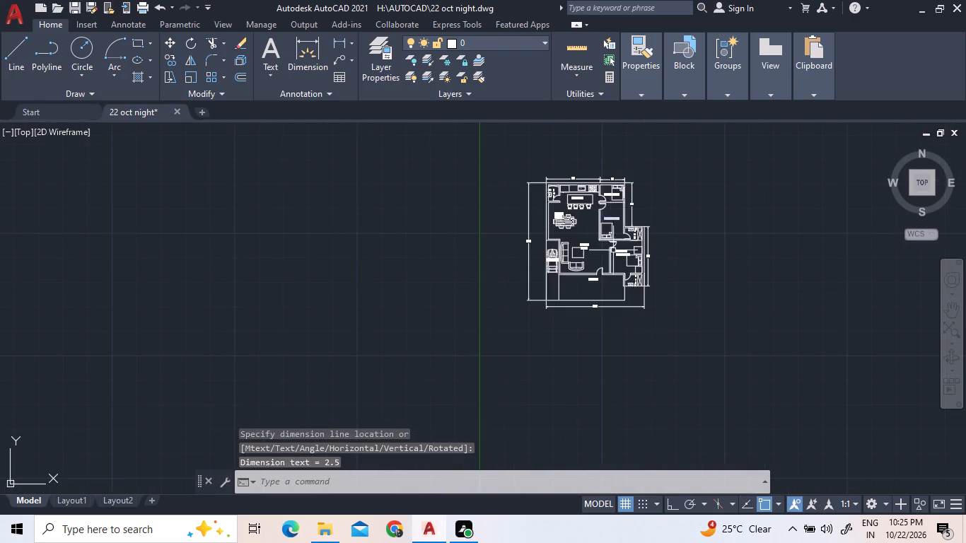
scroll(613, 260, "up", 3)
scroll(613, 264, "down", 1)
scroll(616, 346, "up", 2)
scroll(632, 392, "down", 3)
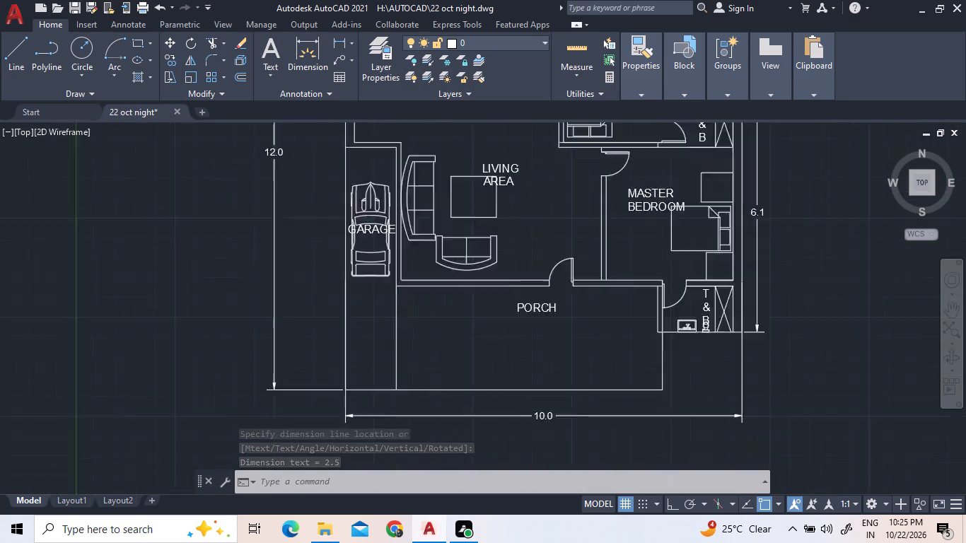
middle_click_drag(636, 444, 542, 316)
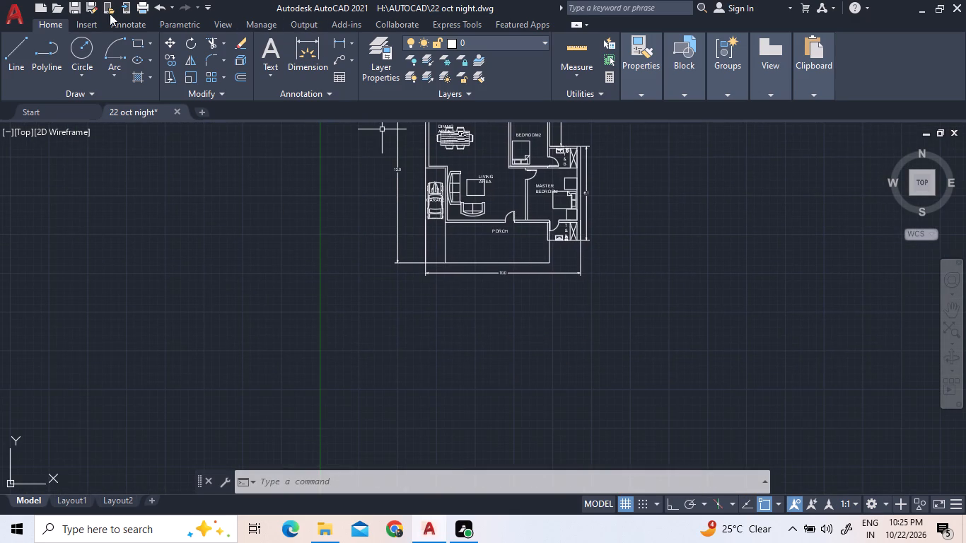
left_click(272, 52)
left_click(430, 298)
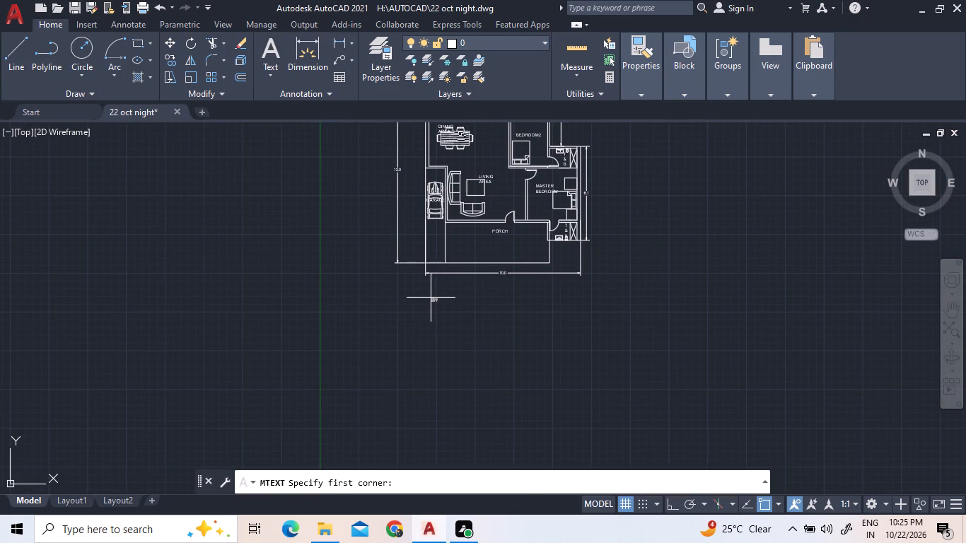
left_click(622, 371)
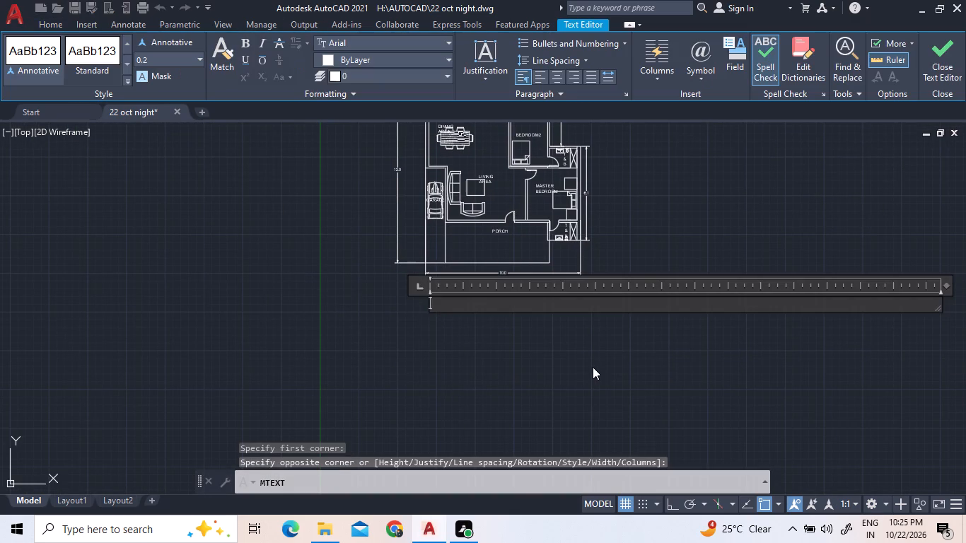
type("GR")
key("o")
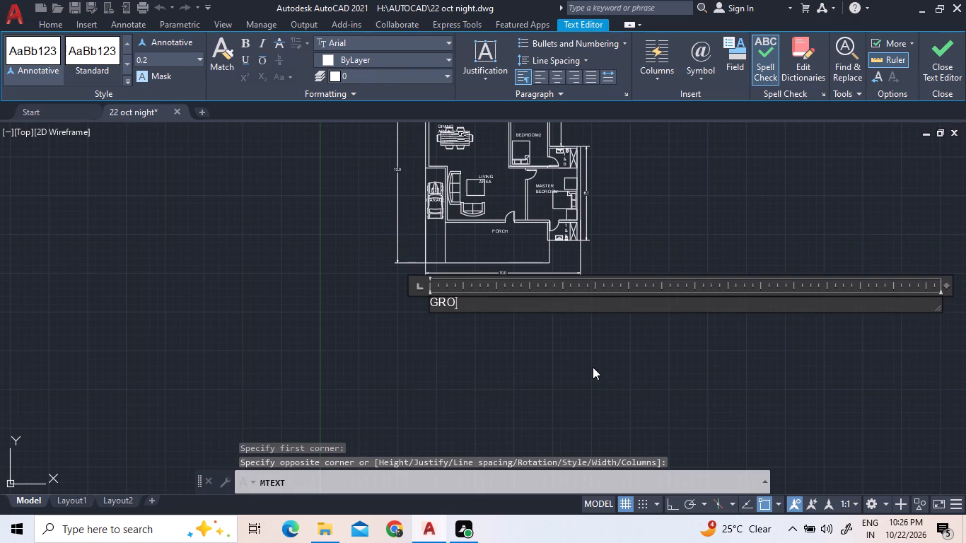
type("UN")
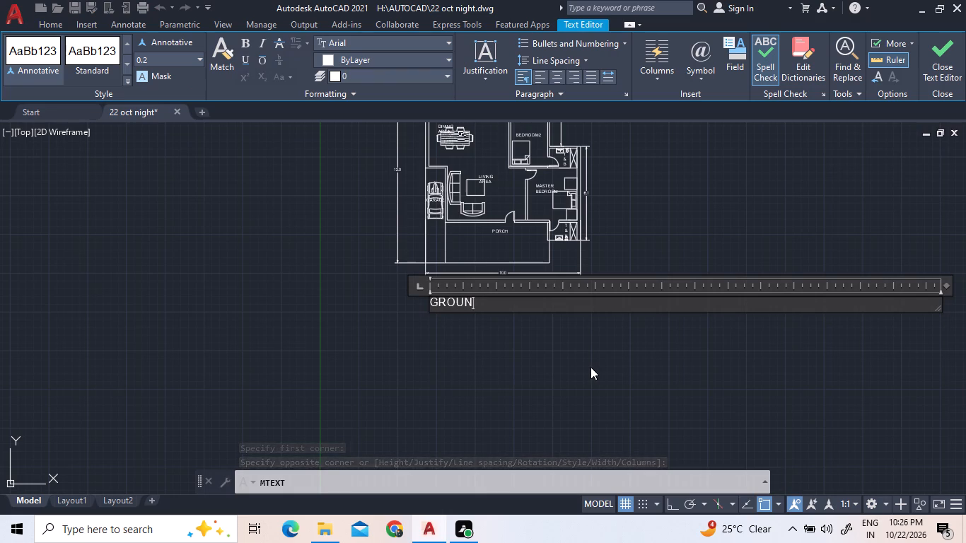
type("D")
key("space")
key("f")
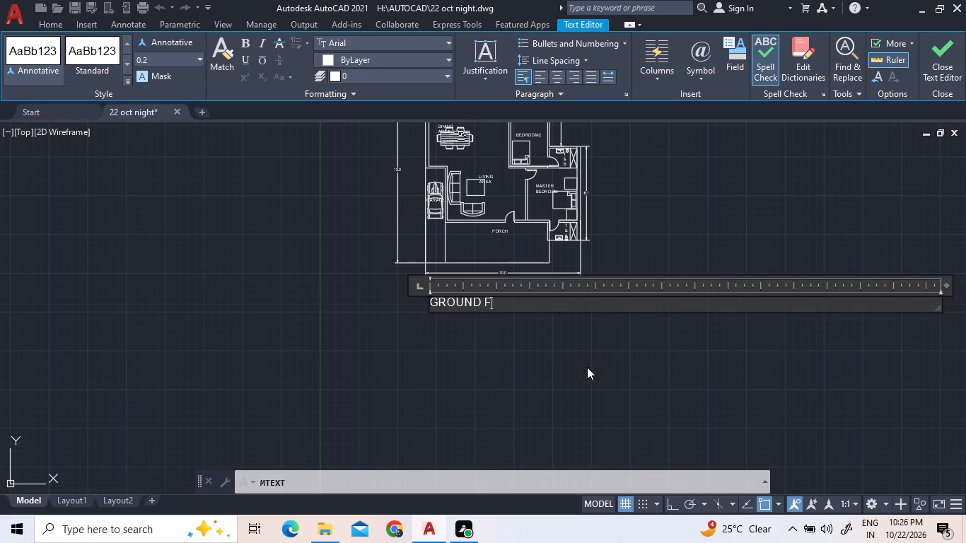
type("LOO")
key("r")
key("space")
type("PL")
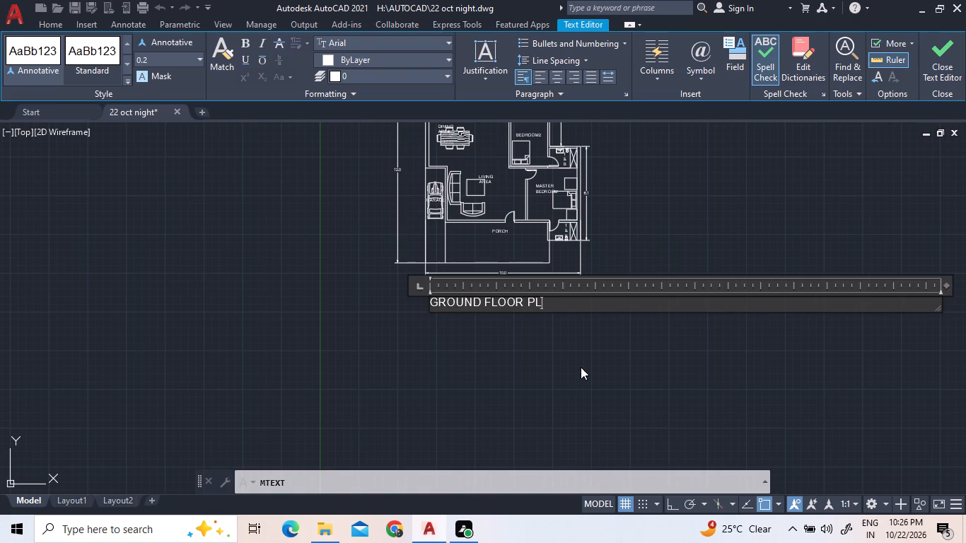
type("AN")
left_click(557, 341)
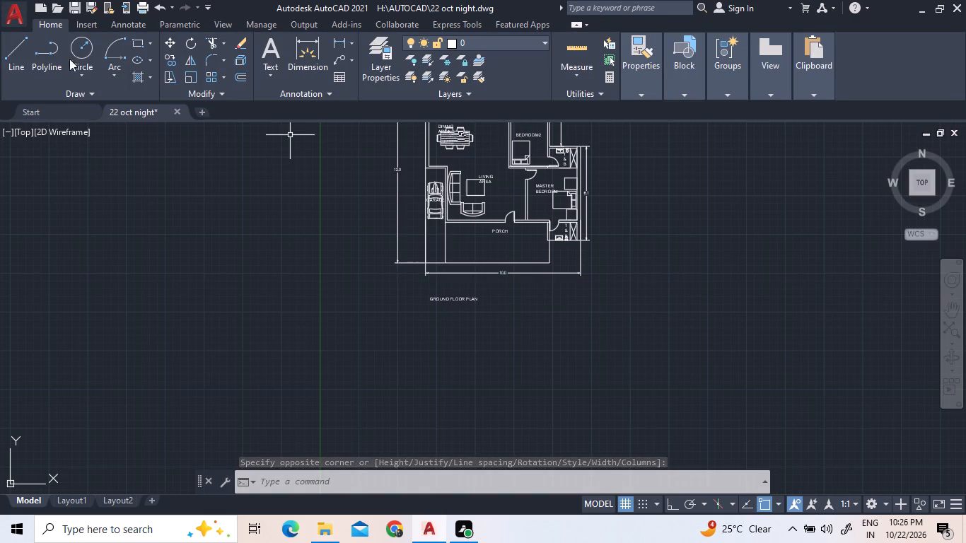
Save the drawing.
left_click(80, 13)
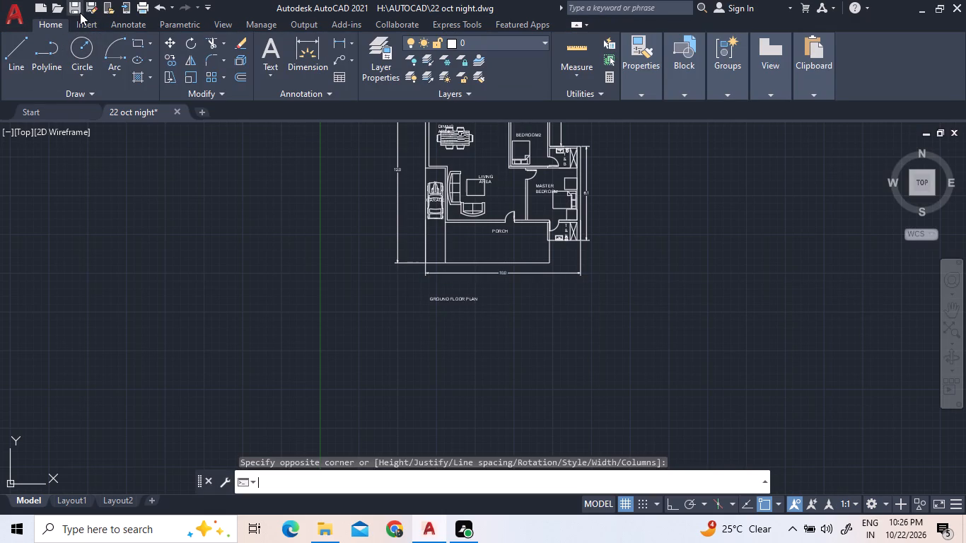
left_click(80, 13)
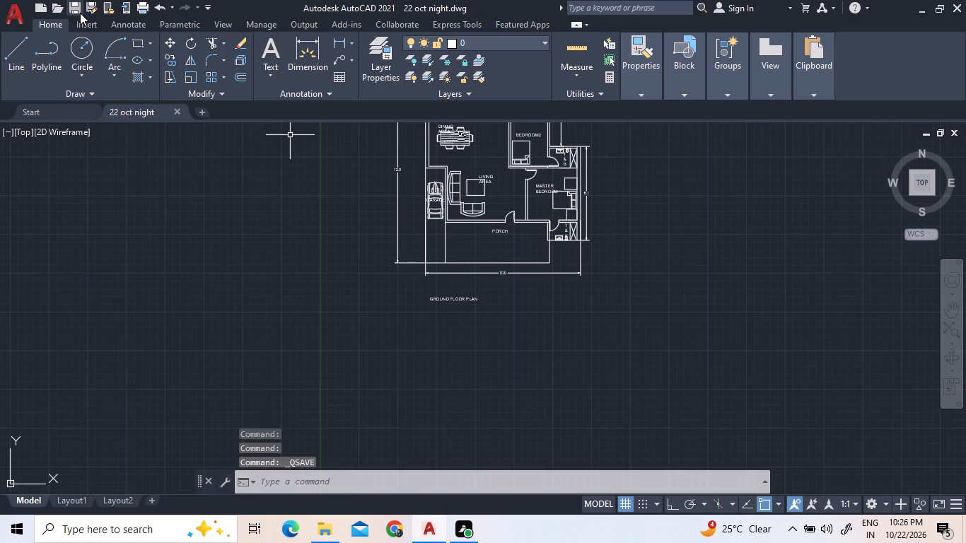
Turn on the log file with the LOGFILEON command.
type("LO")
key("g")
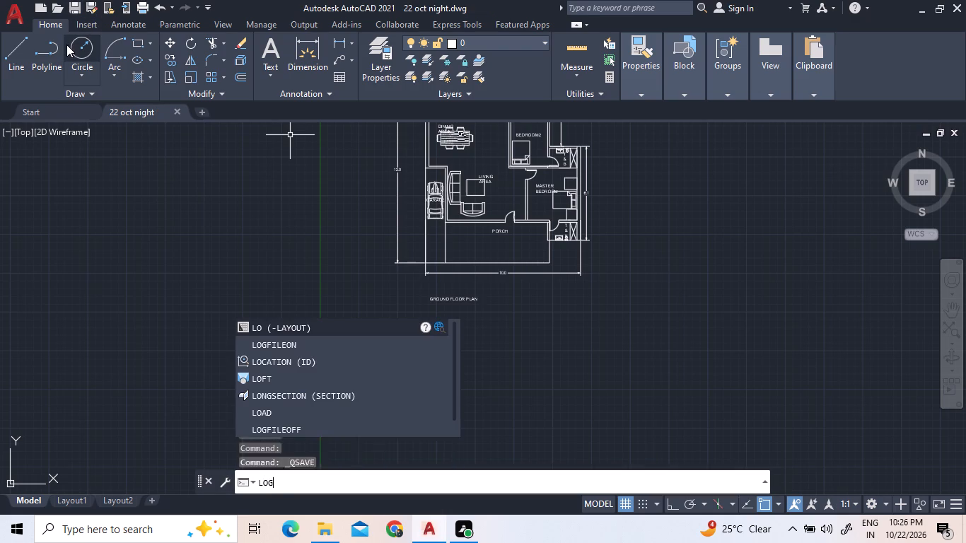
key("space")
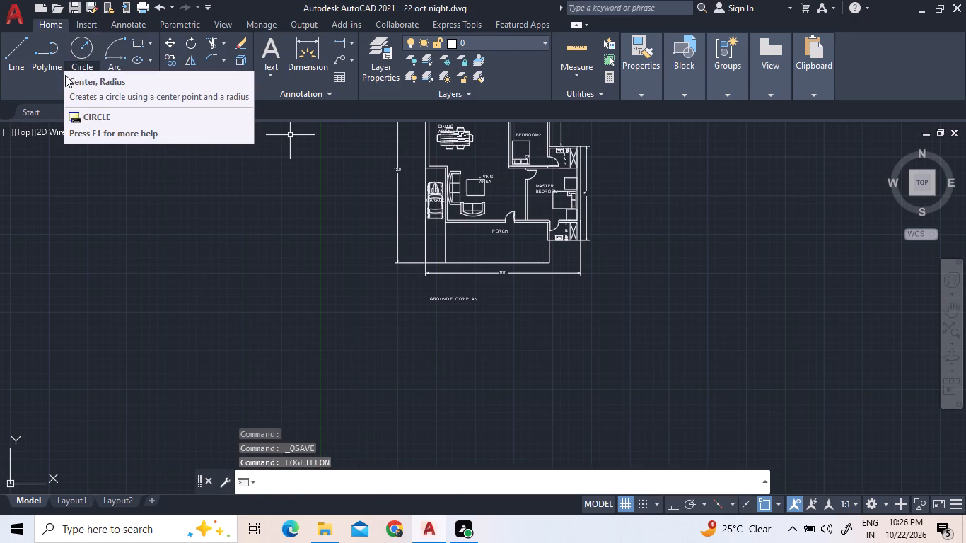
Look over the complete plan, checking its room labels, furniture, outer dimensions and title.
scroll(370, 308, "down", 1)
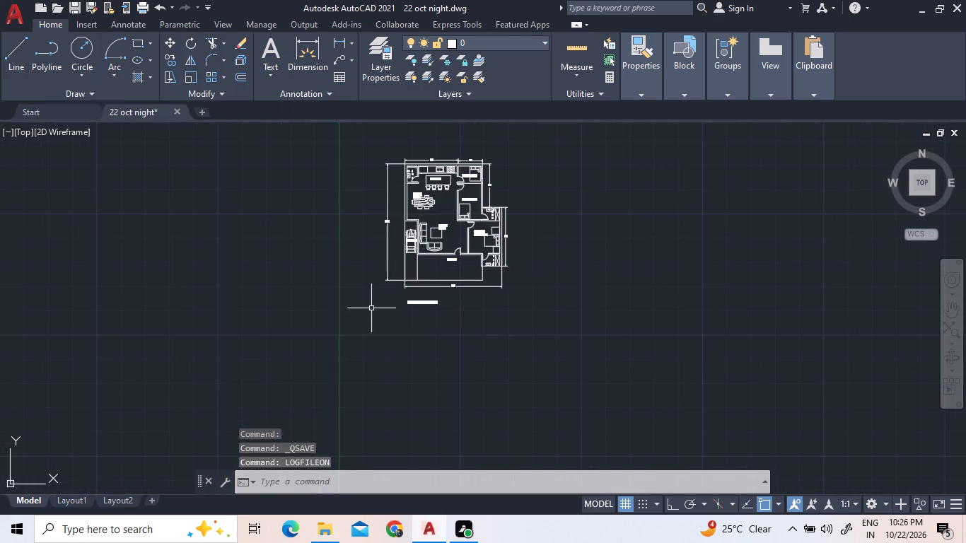
scroll(429, 187, "up", 3)
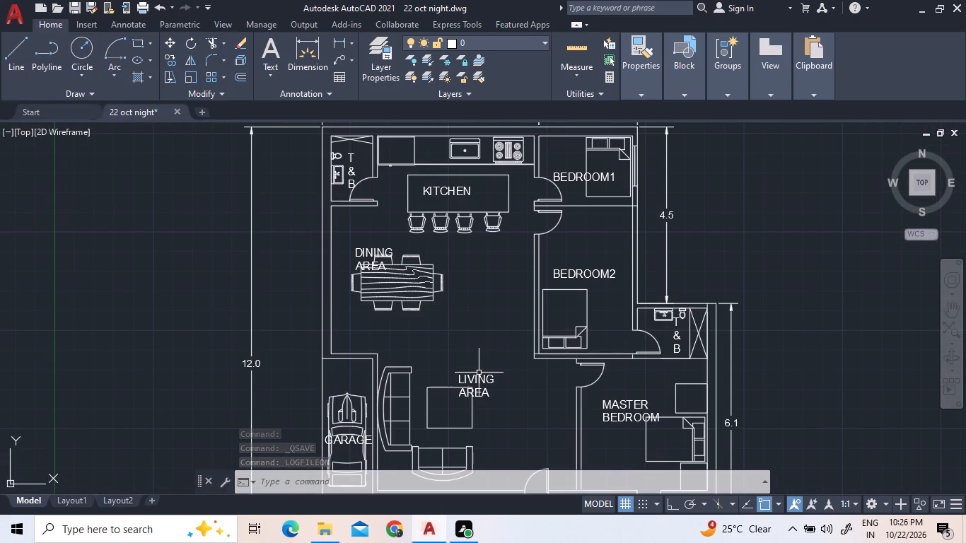
scroll(475, 325, "down", 1)
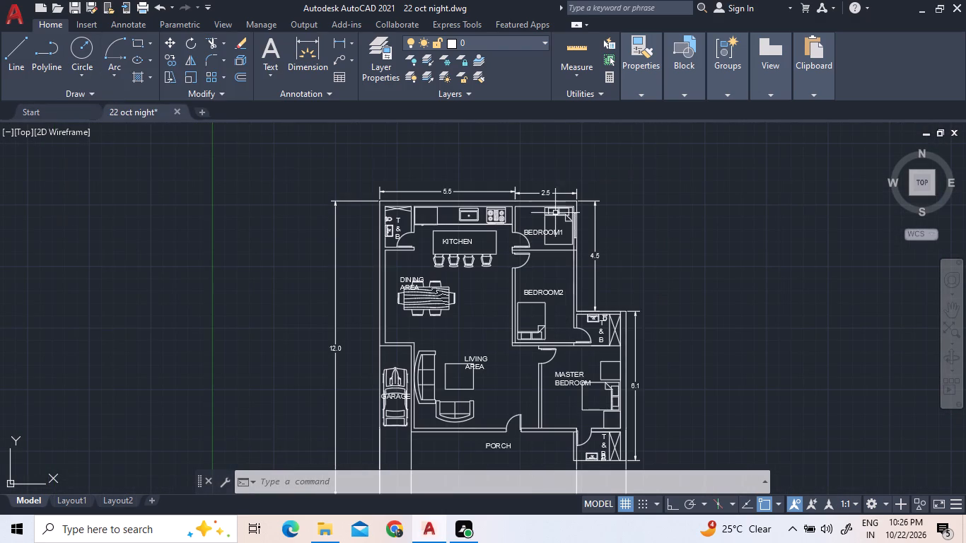
scroll(559, 223, "up", 1)
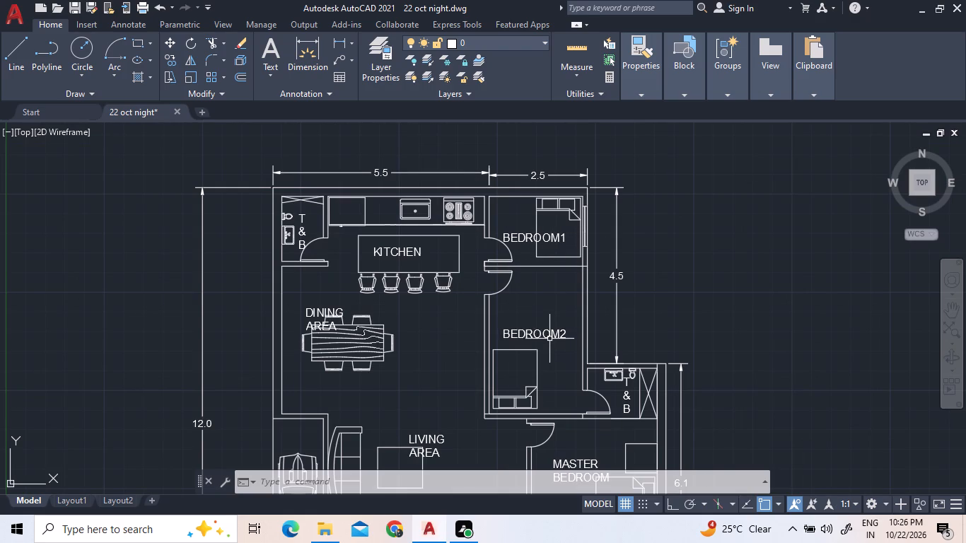
scroll(549, 337, "up", 2)
scroll(550, 335, "down", 2)
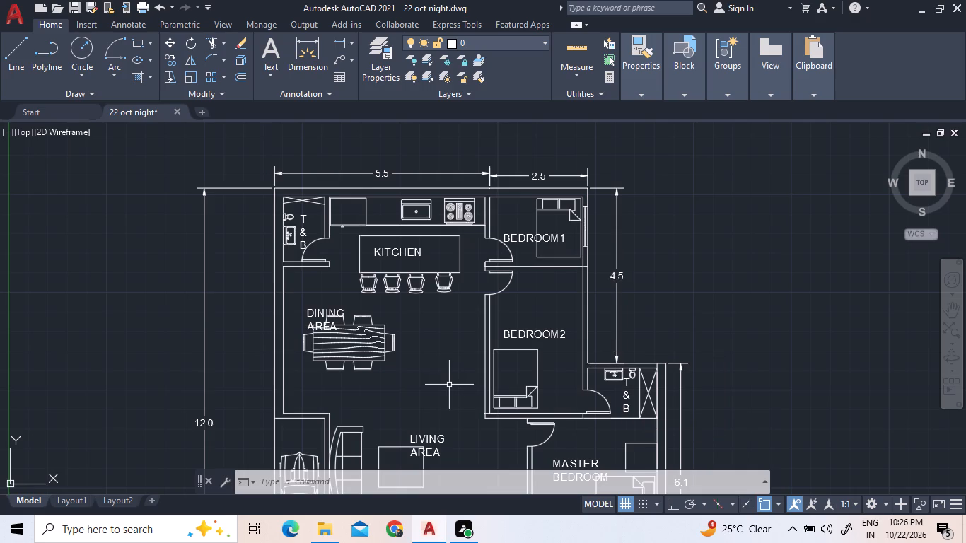
scroll(448, 383, "down", 2)
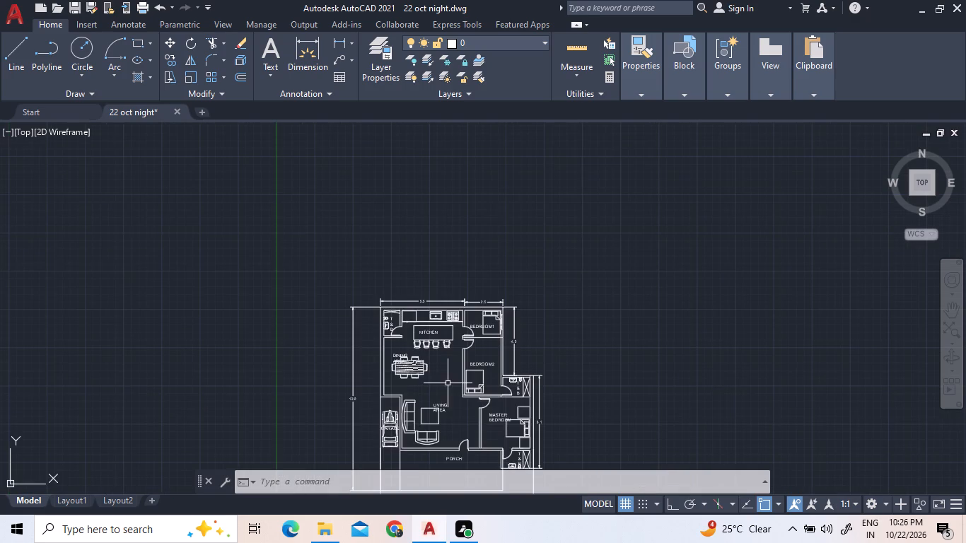
middle_click_drag(472, 459, 397, 327)
scroll(400, 349, "up", 2)
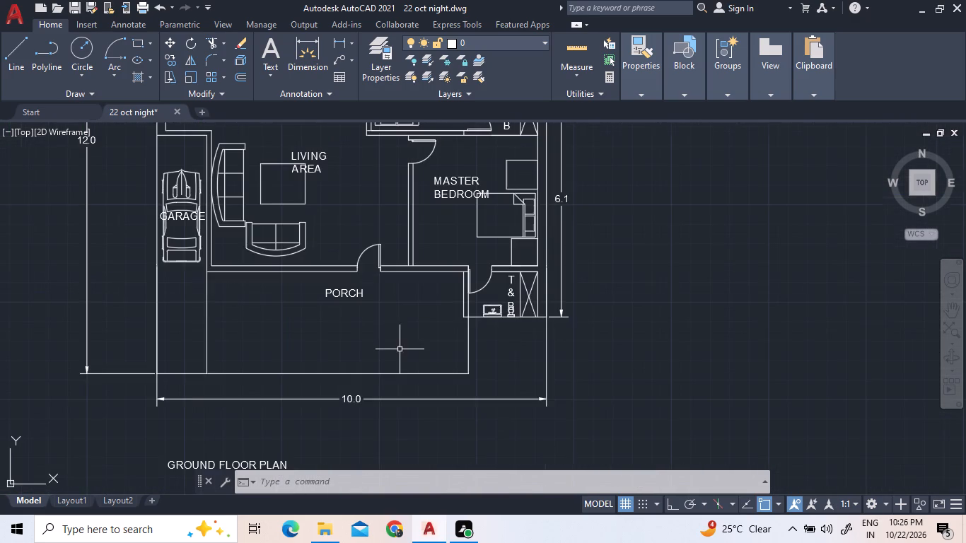
scroll(442, 395, "down", 2)
Select the whole floor plan with its dimensions, excluding the title, and set its layer to 0.
left_click(523, 414)
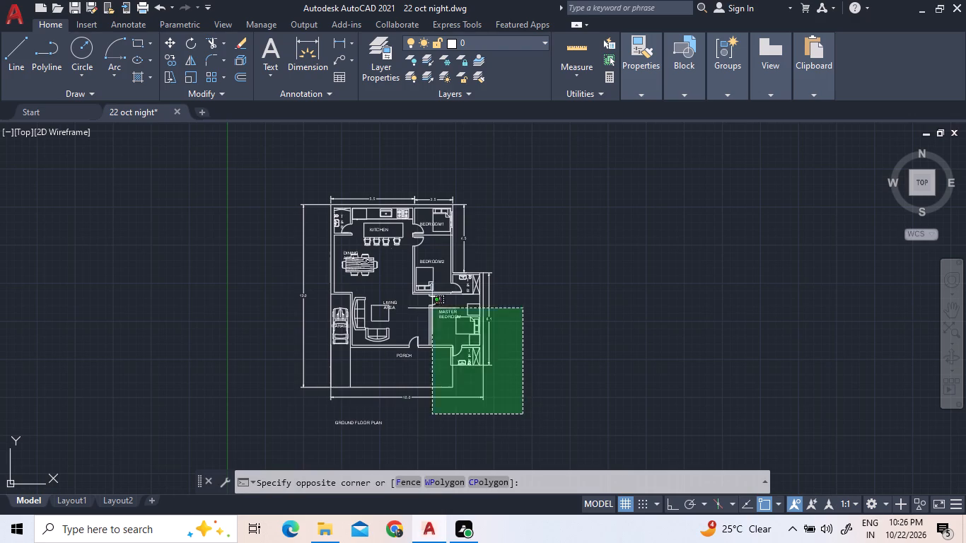
left_click(265, 156)
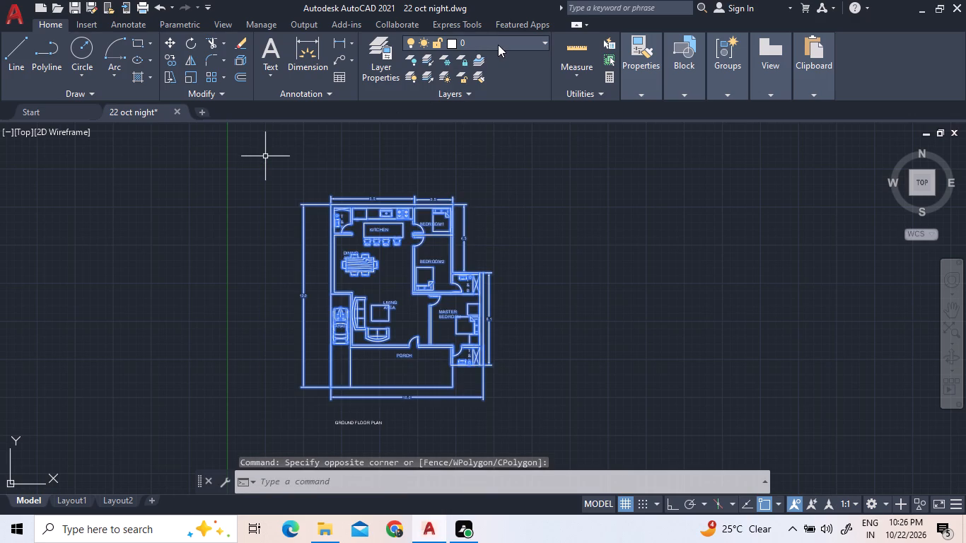
left_click(498, 45)
left_click(474, 62)
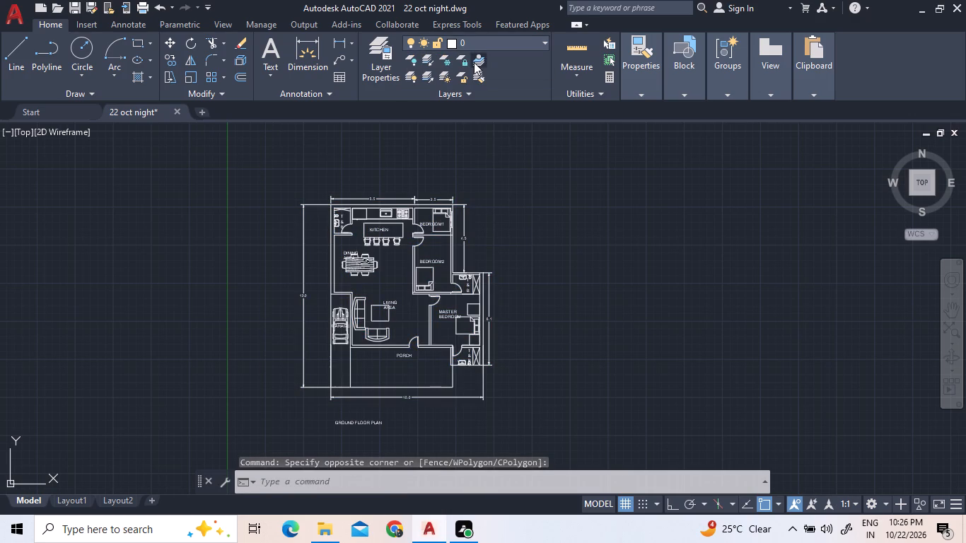
Change the Defpoints layer's colour to green and clear the selection.
left_click(454, 42)
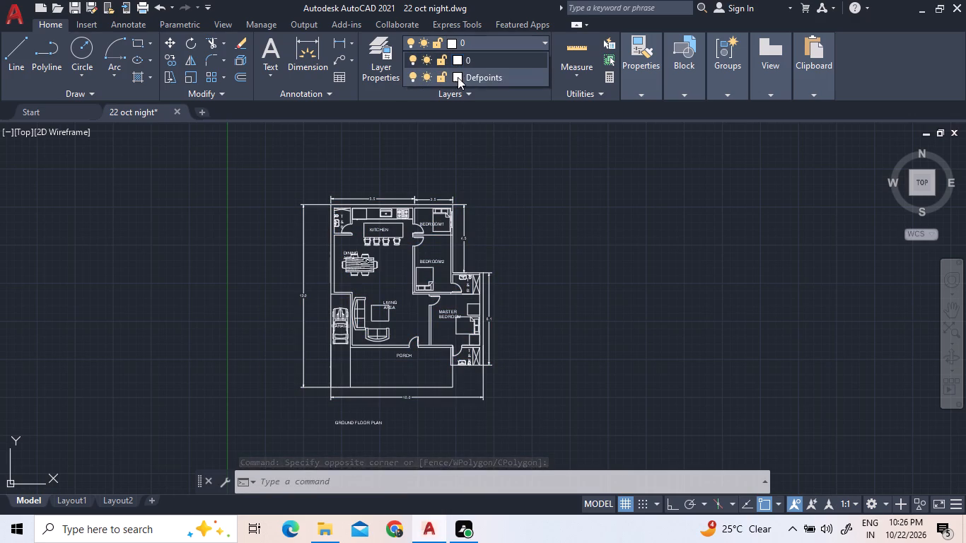
left_click(458, 78)
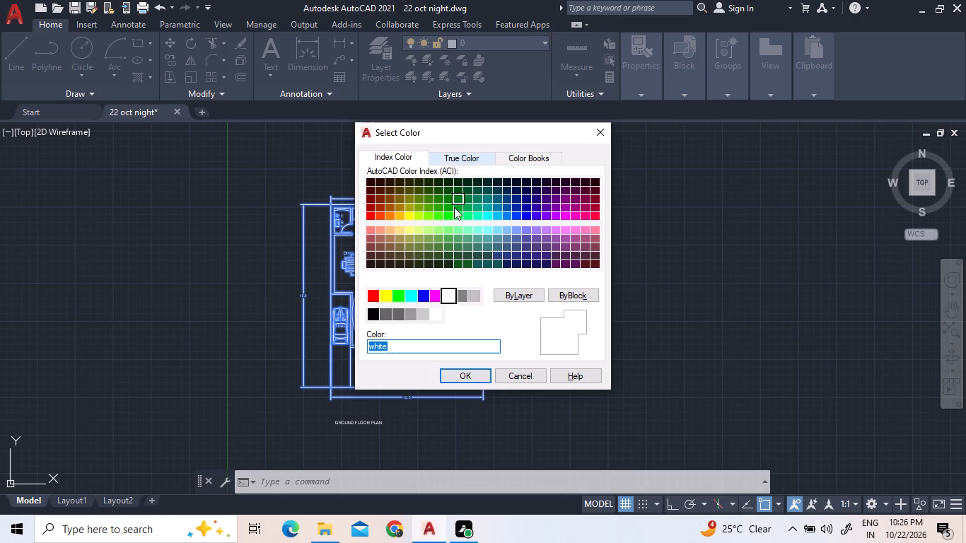
left_click(400, 293)
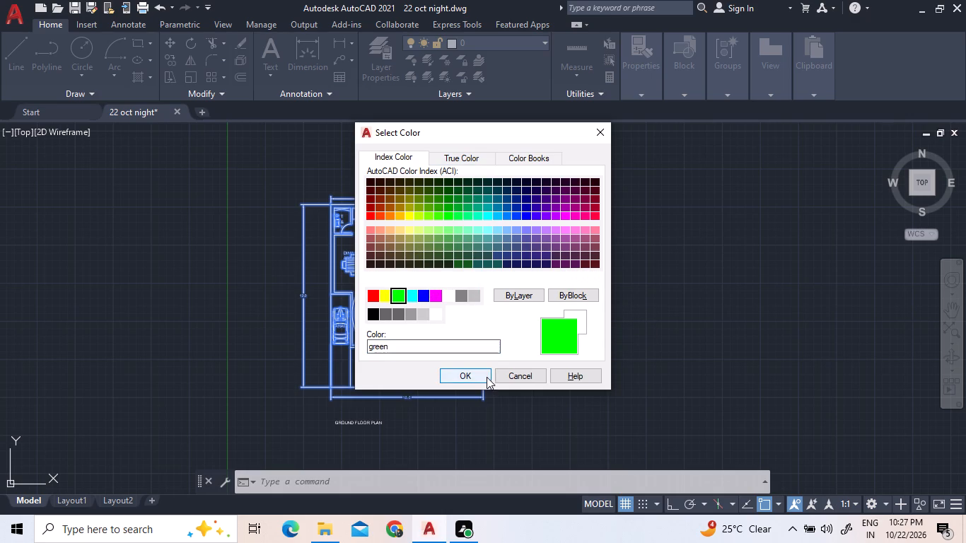
left_click(460, 375)
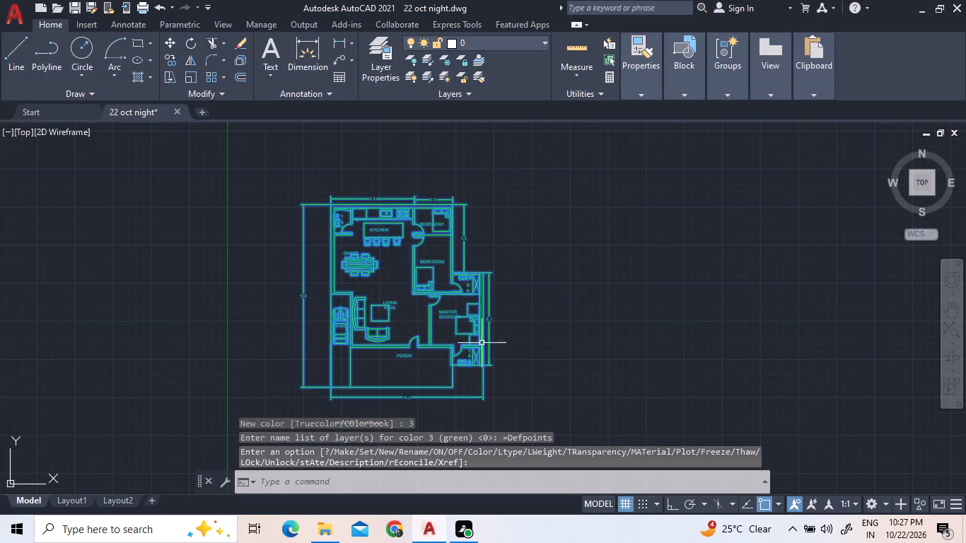
key("Escape")
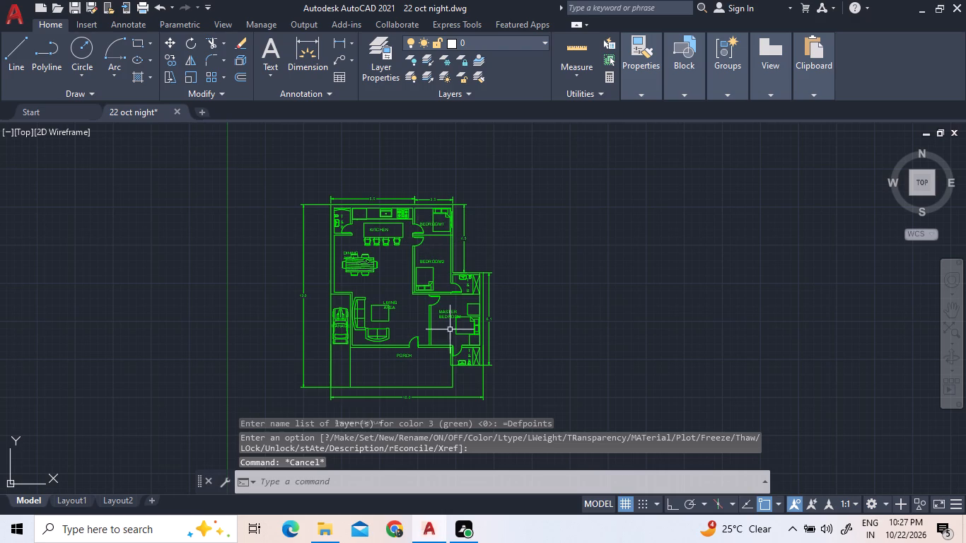
Save the drawing.
left_click(79, 6)
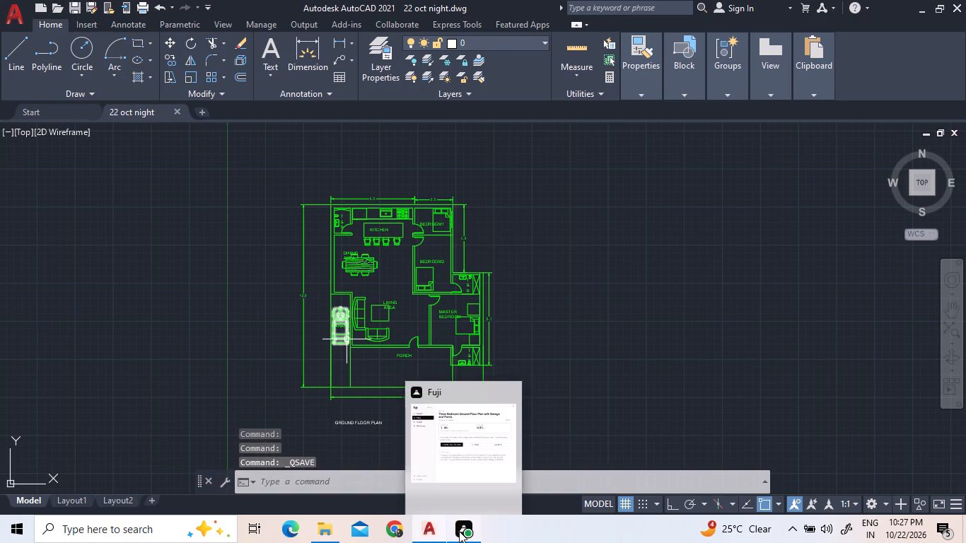
Save the drawing as 22 oct night in the AUTOCAD folder in AutoCAD 2018 format, replacing the existing file.
left_click(93, 4)
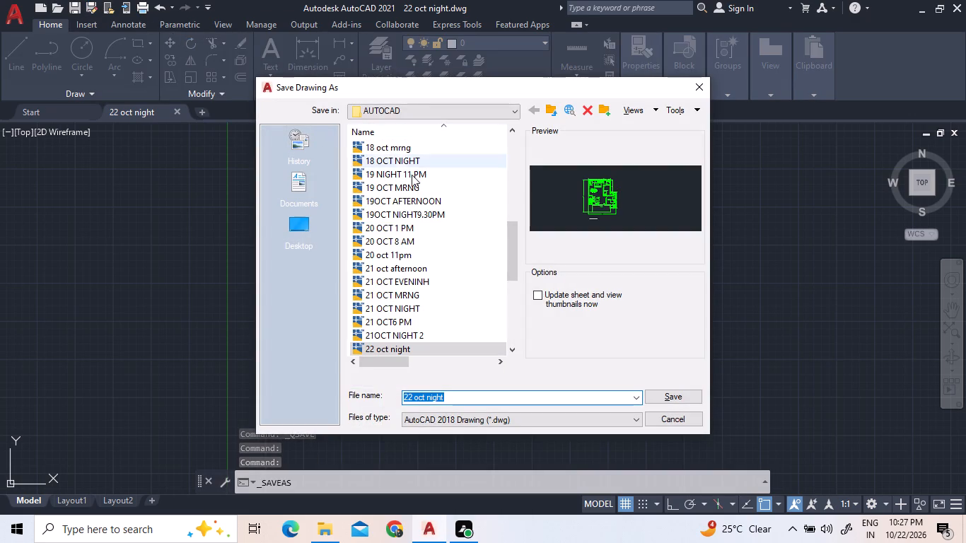
left_click(670, 397)
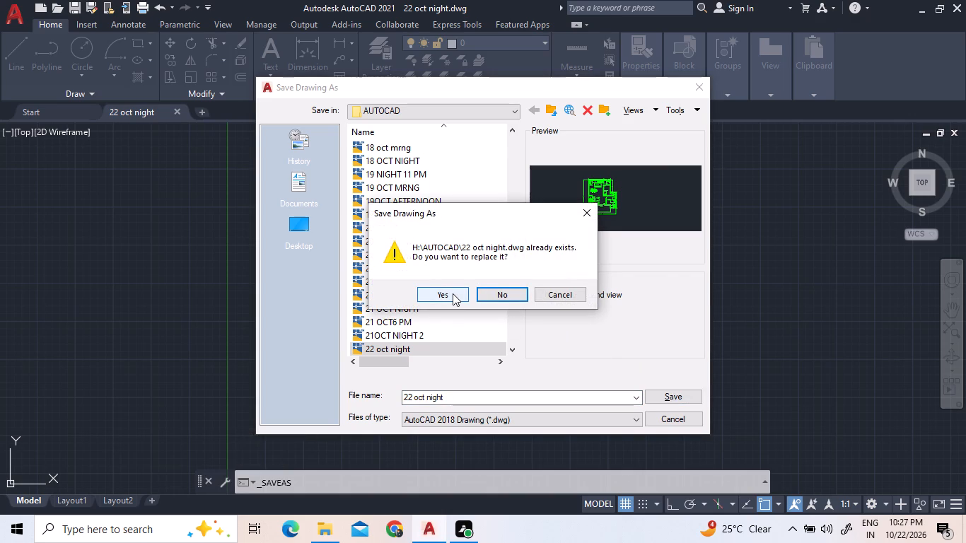
left_click(453, 293)
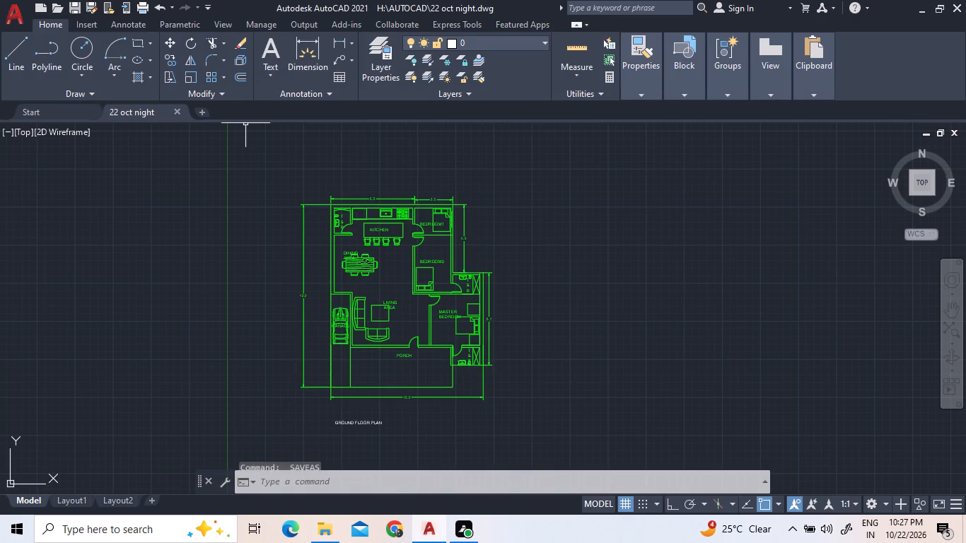